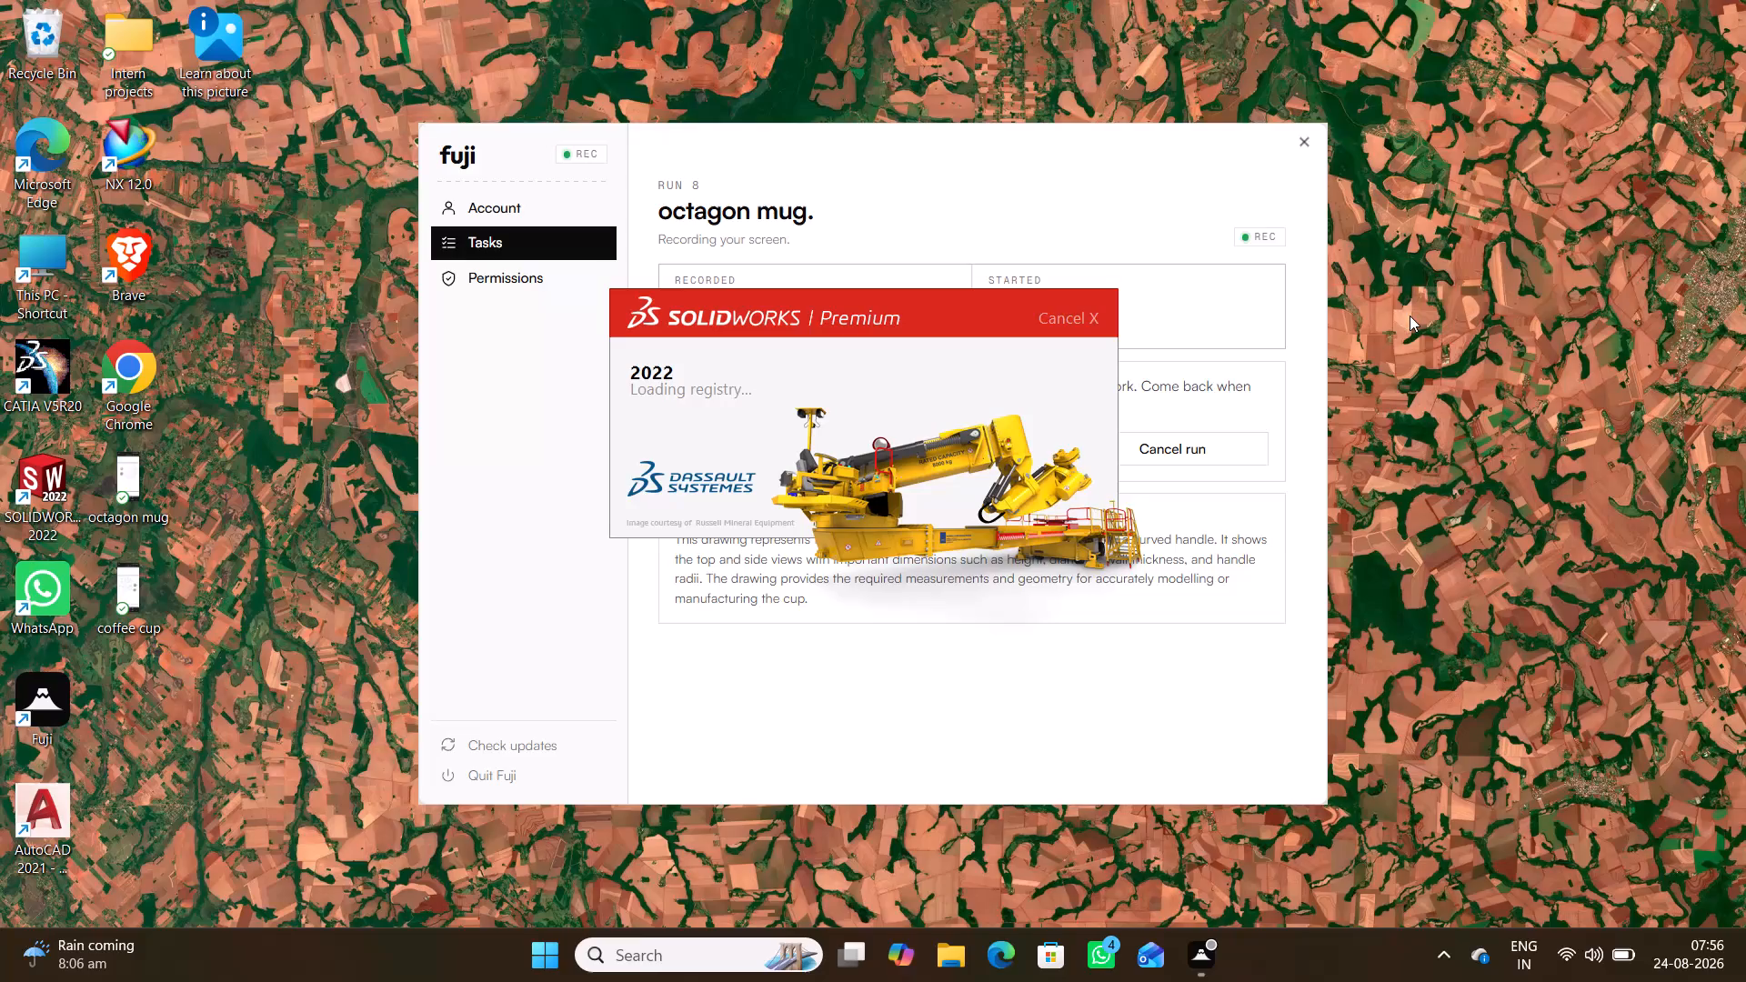
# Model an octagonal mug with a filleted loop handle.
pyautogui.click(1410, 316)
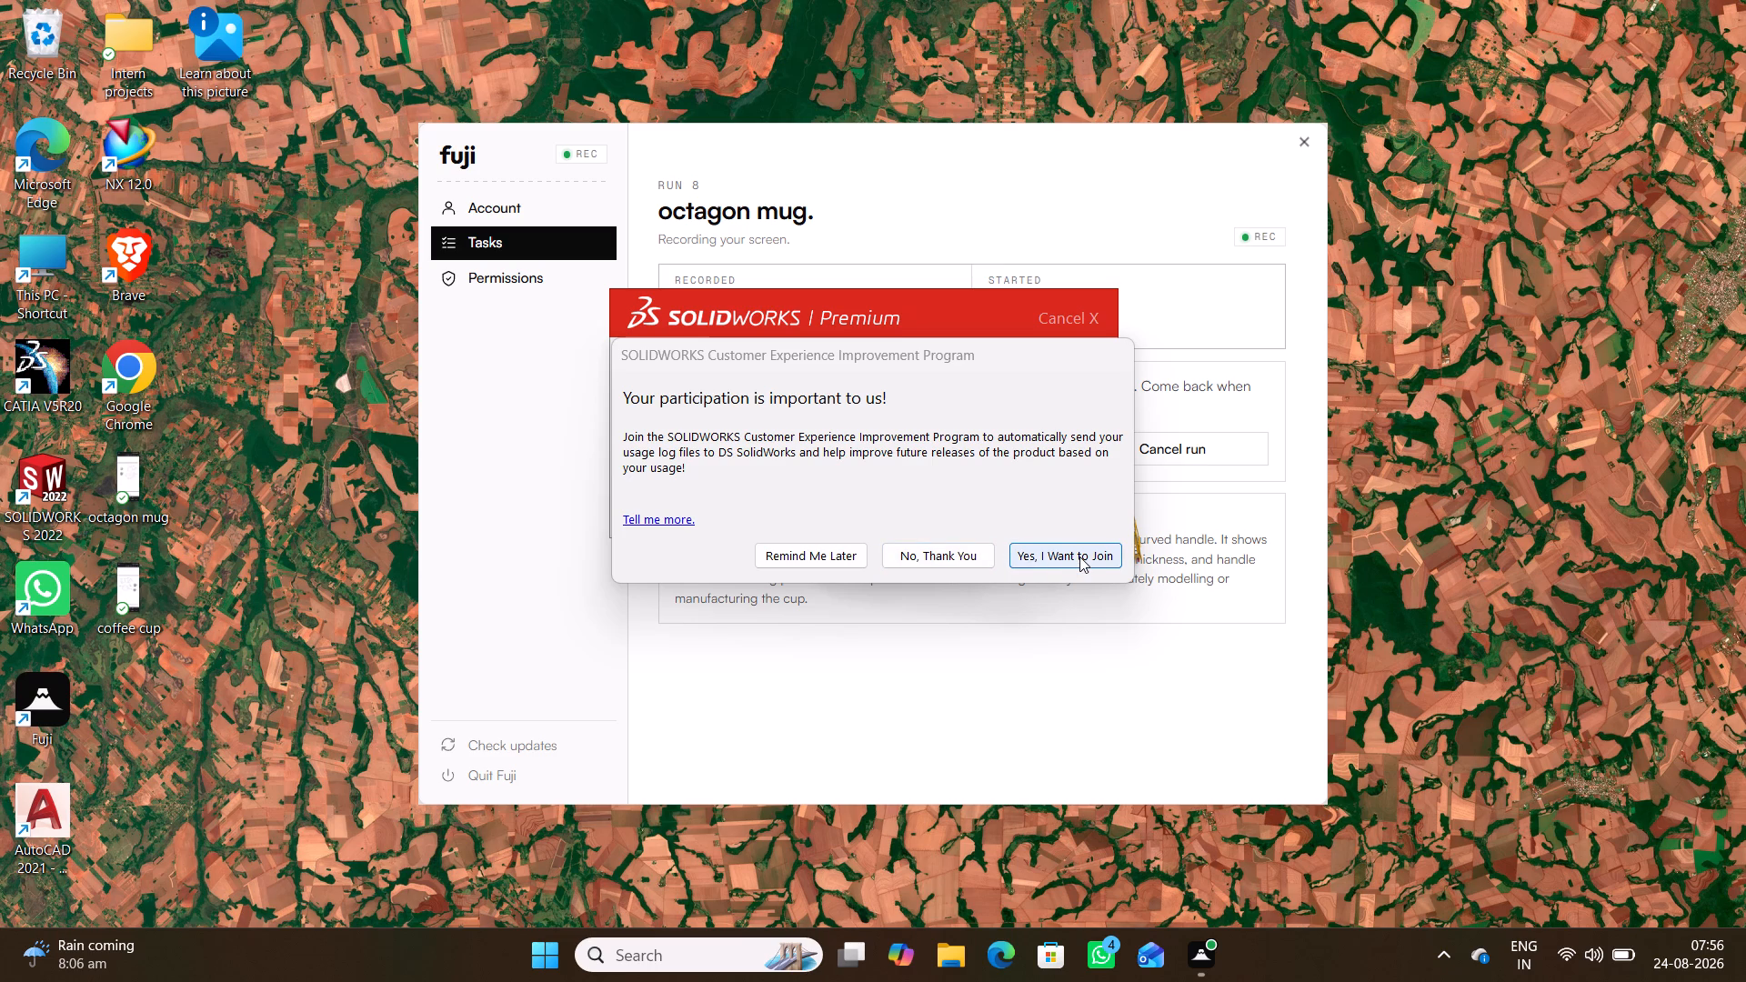
# Decline to join the SOLIDWORKS Customer Experience Improvement Program.
pyautogui.click(989, 544)
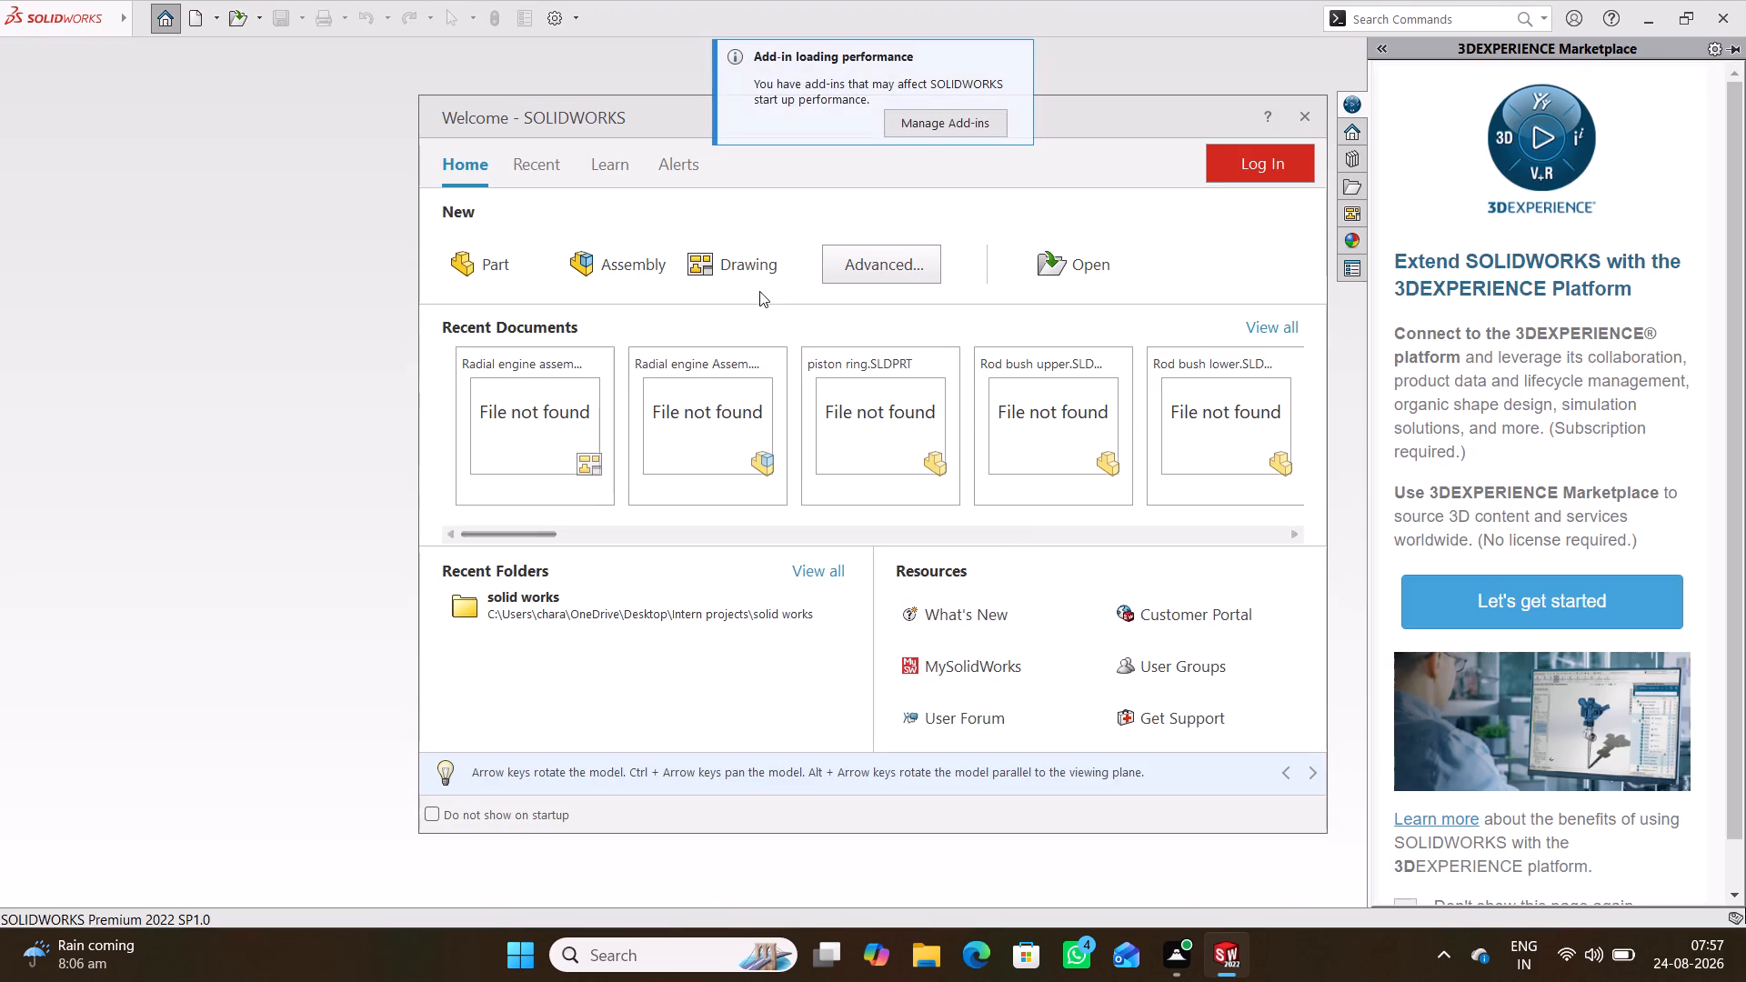
# Create a new part document.
pyautogui.click(491, 246)
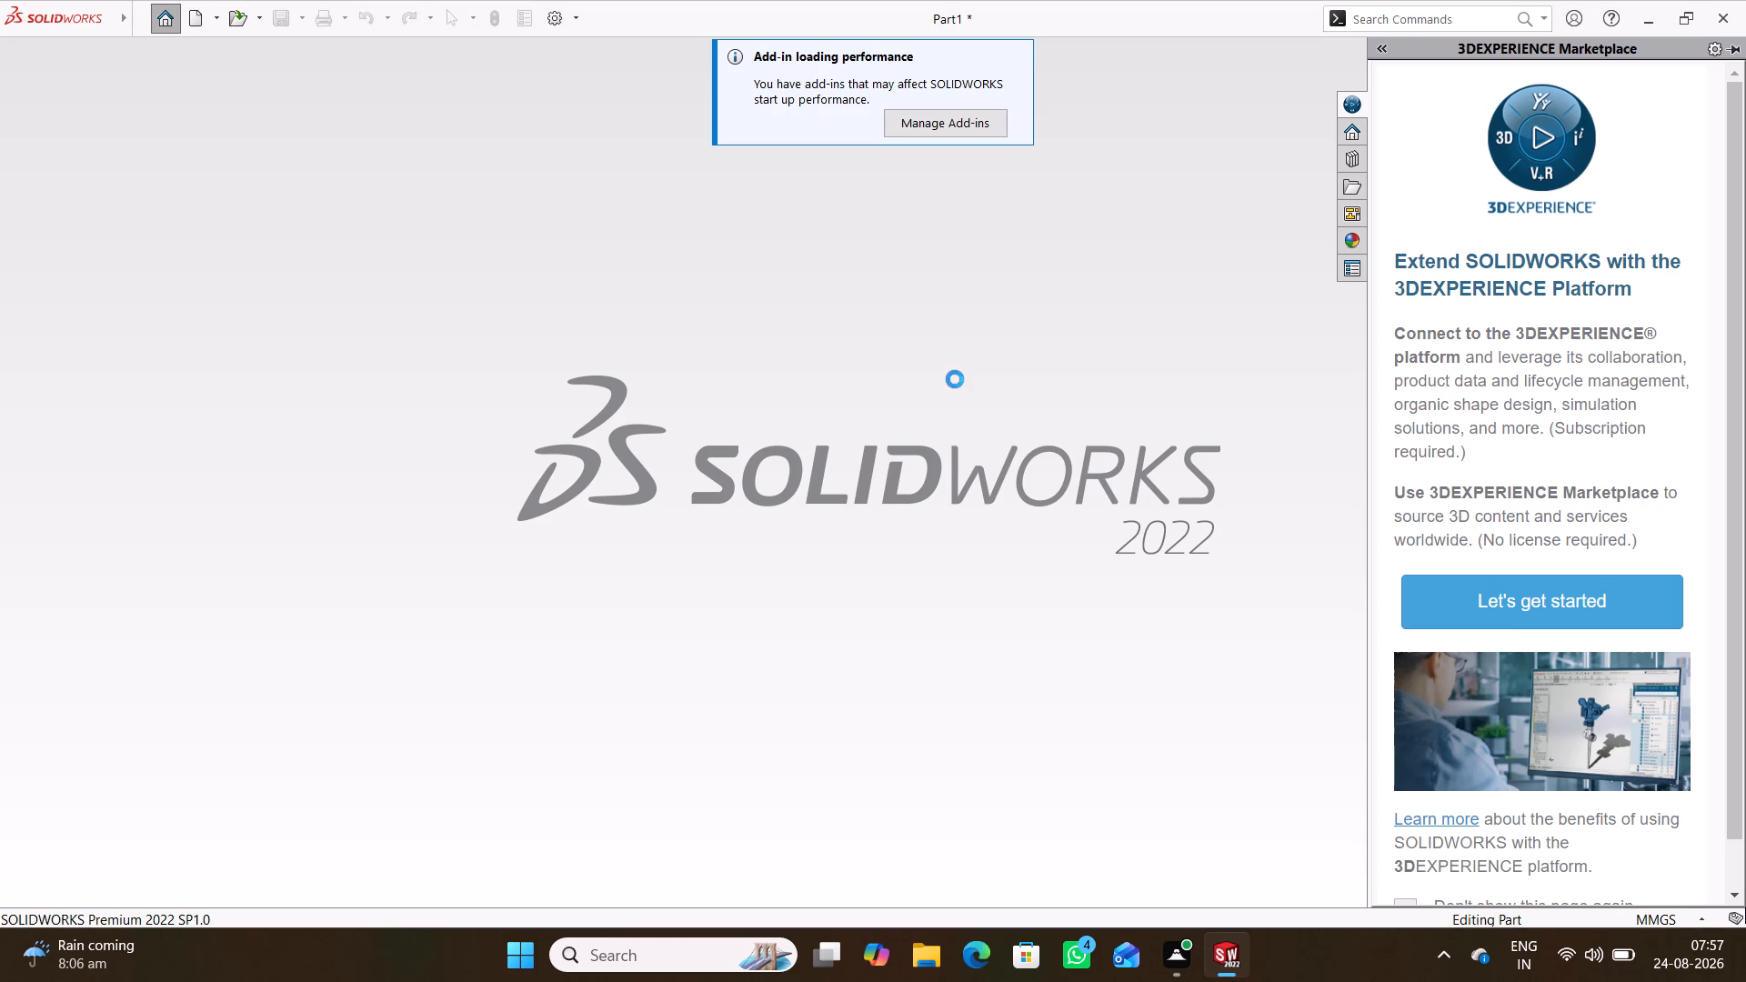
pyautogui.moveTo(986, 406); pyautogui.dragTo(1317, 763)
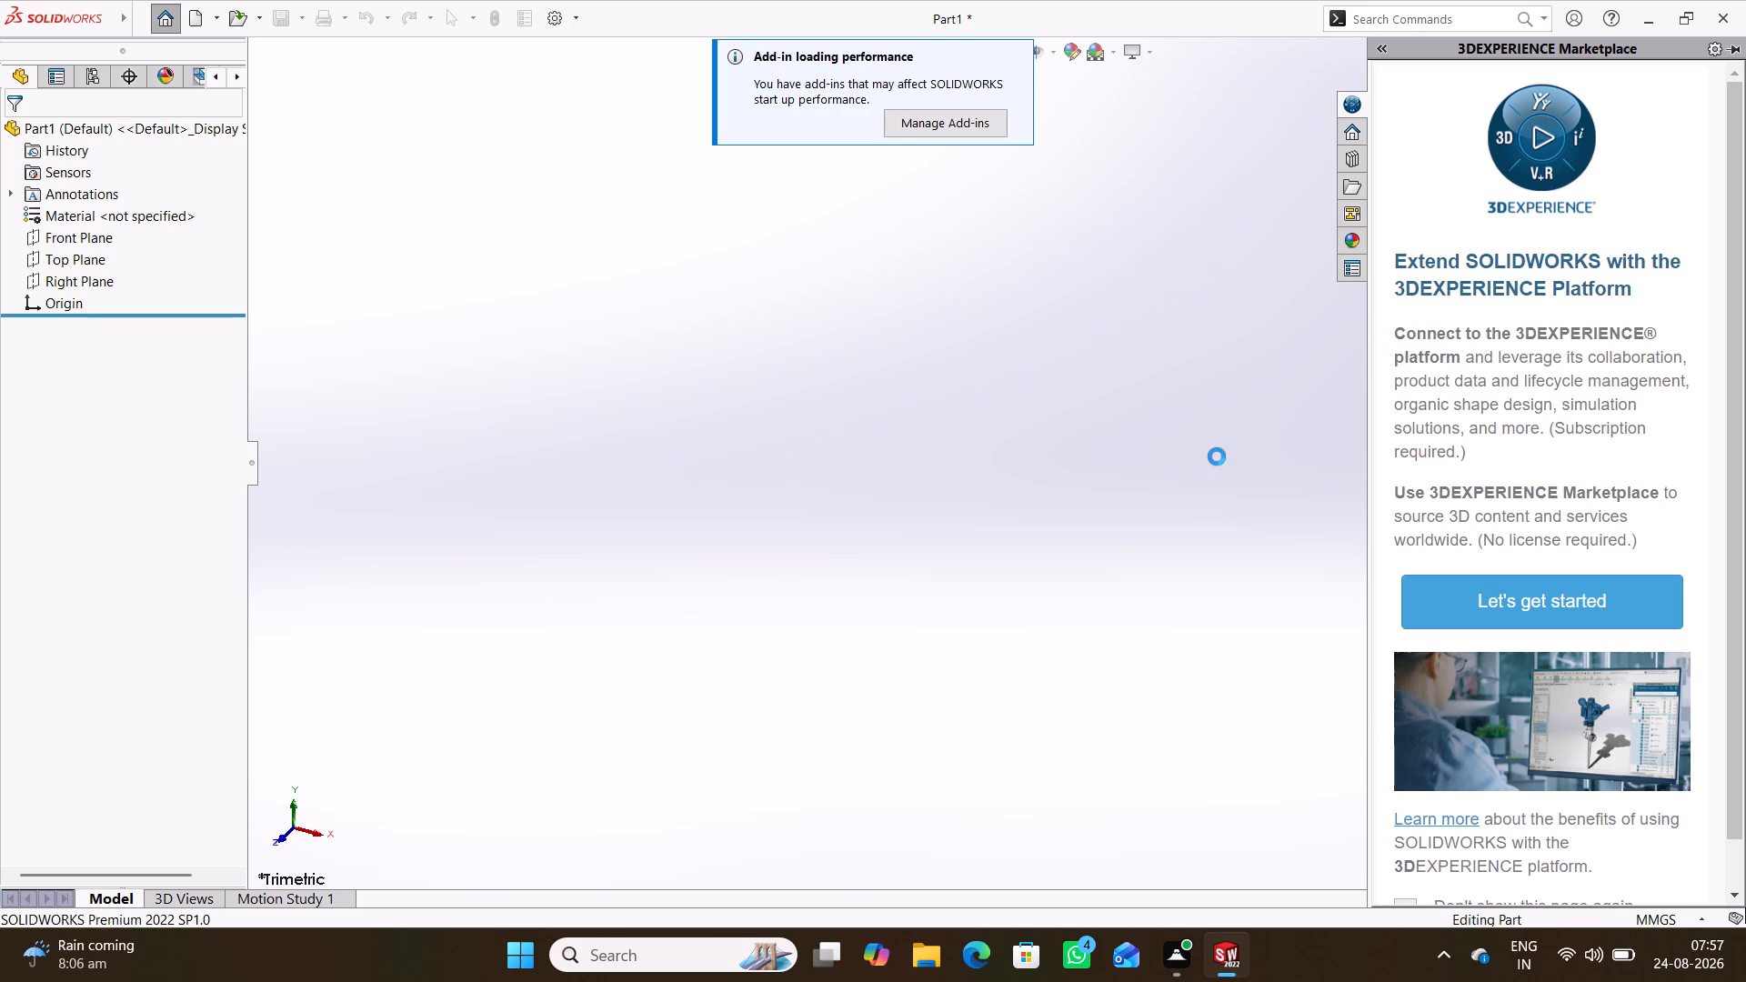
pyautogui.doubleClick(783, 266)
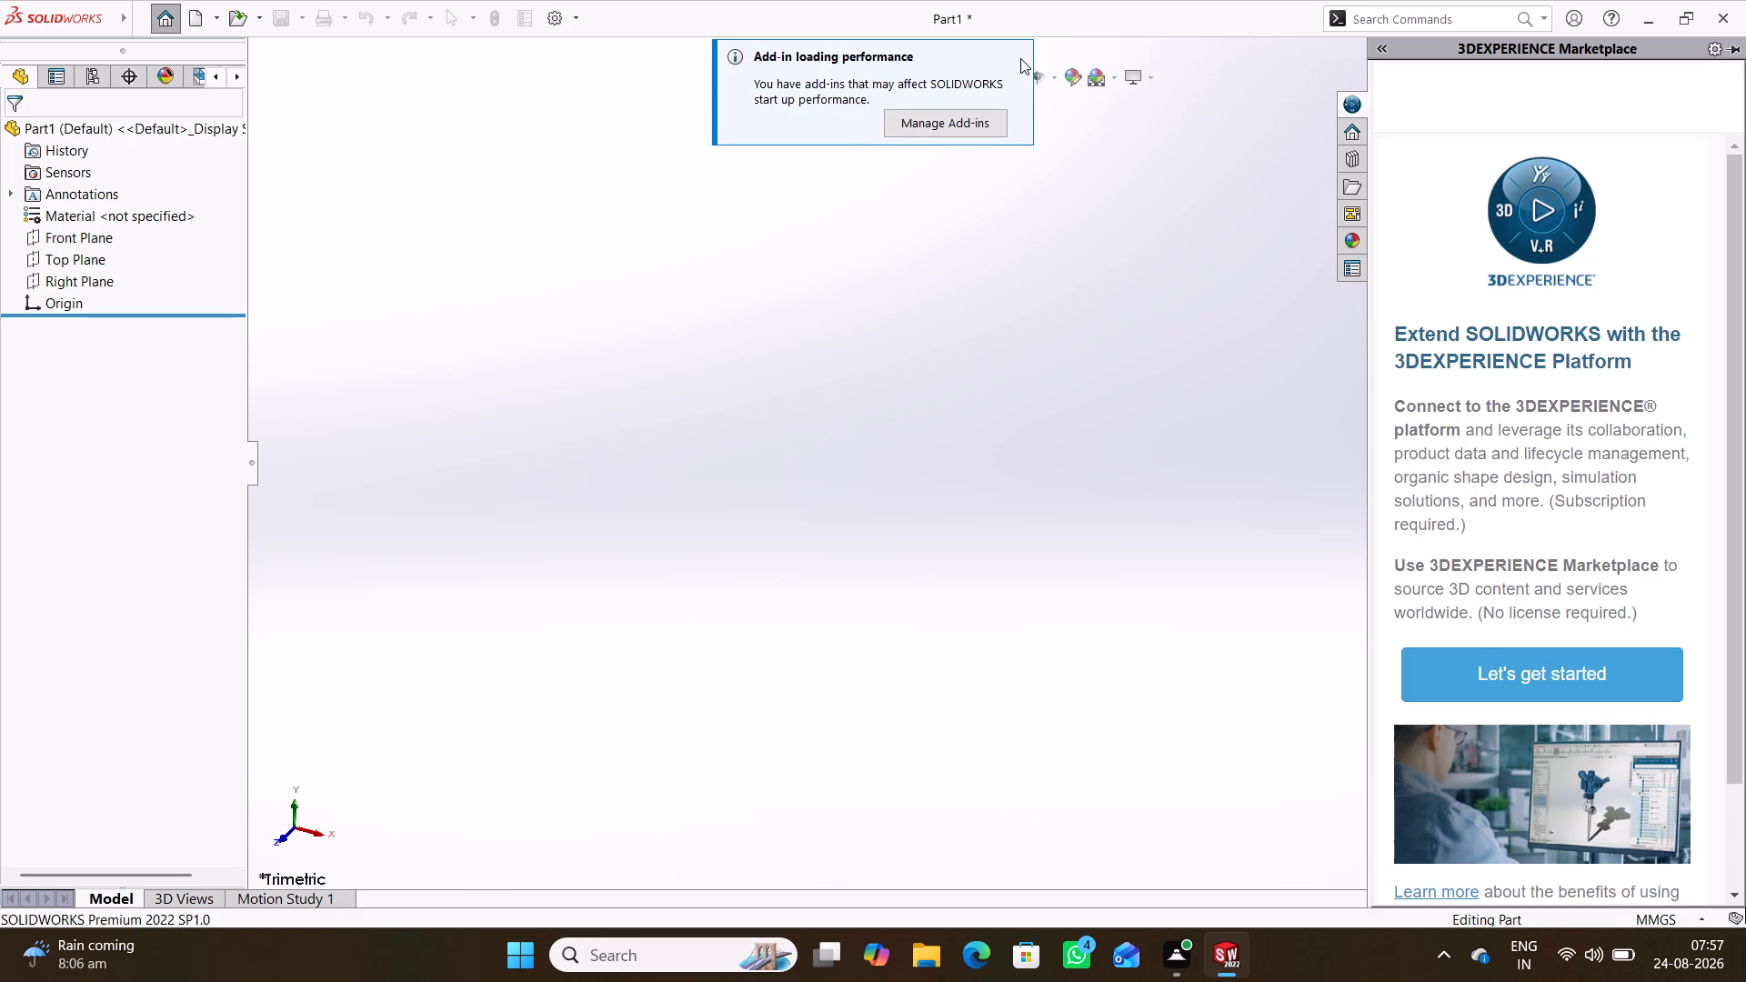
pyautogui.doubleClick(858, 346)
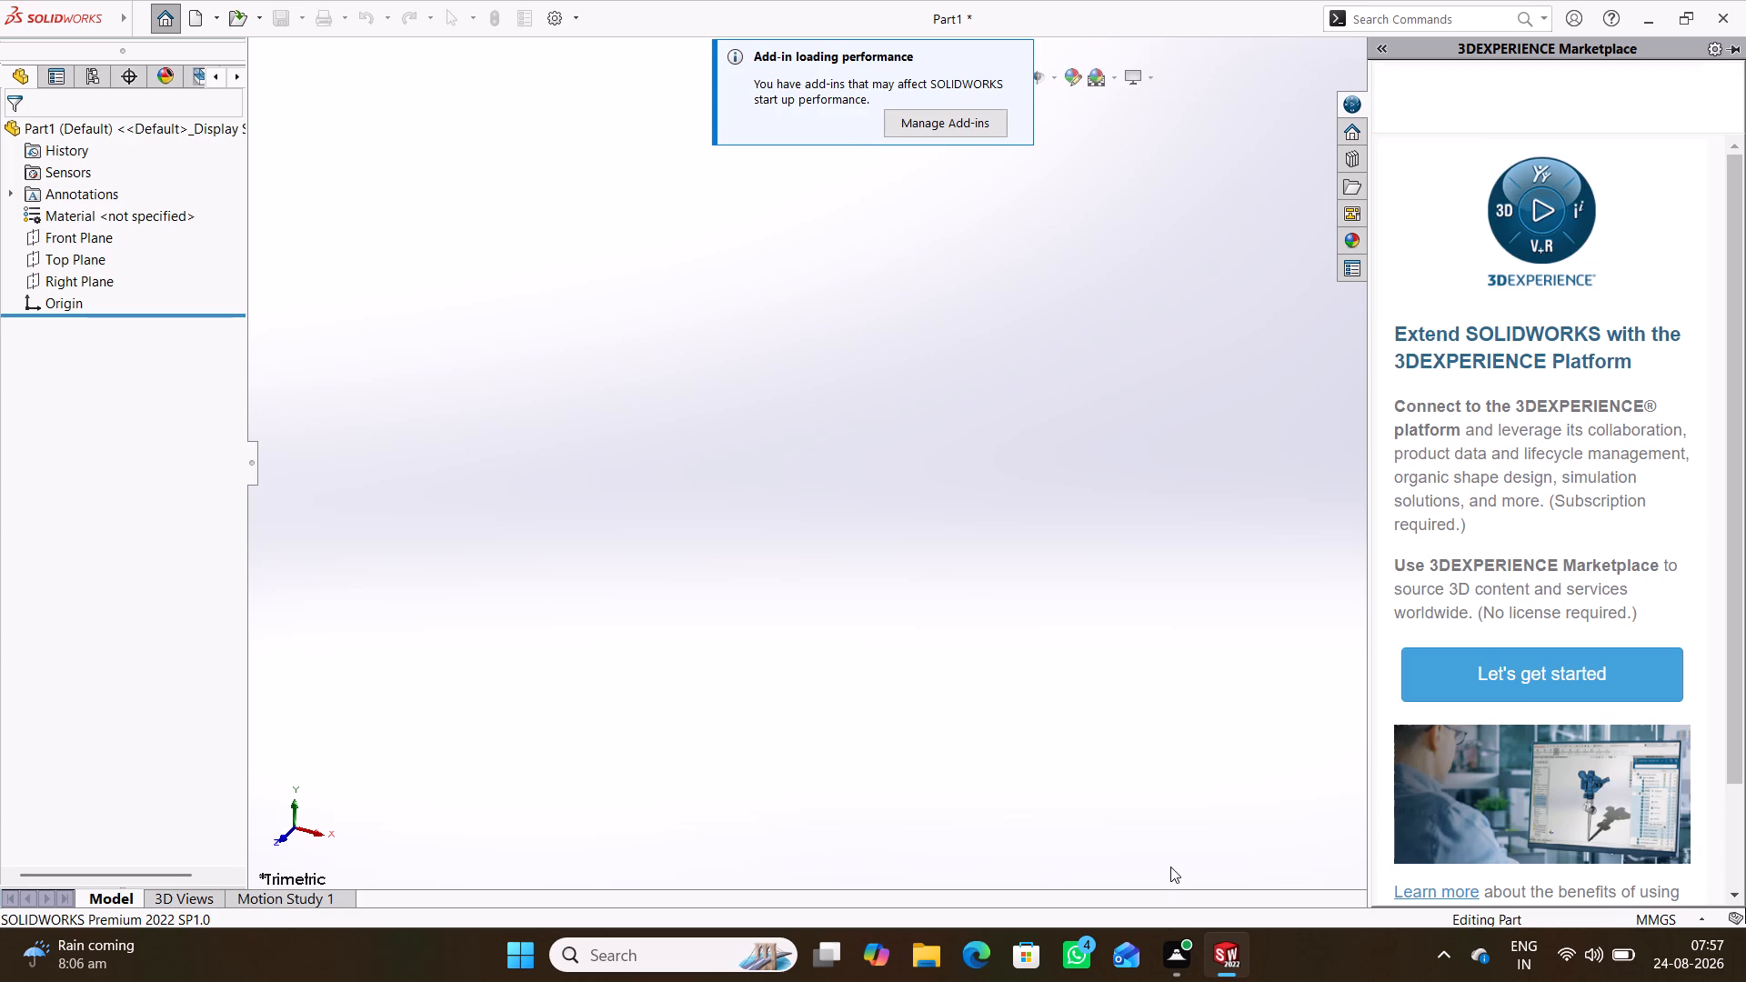
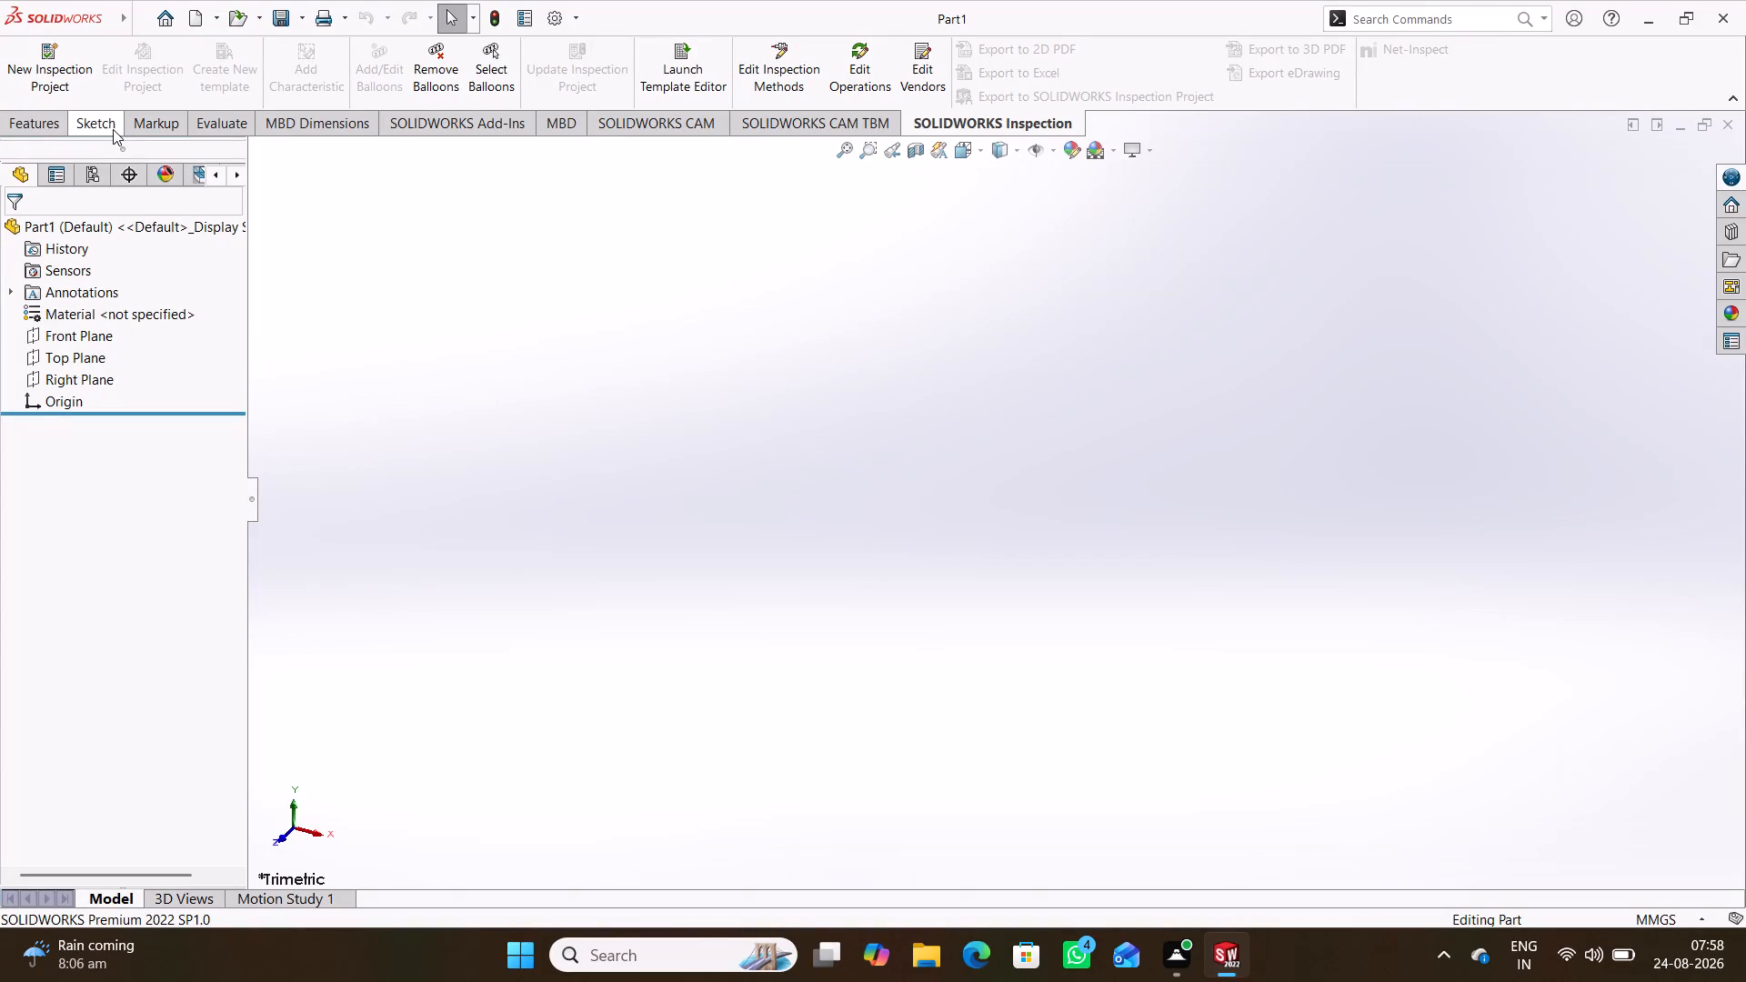
# On the Top Plane, sketch an 8-sided inscribed-circle polygon centred on the origin, about 42 mm from centre to vertex.
pyautogui.click(113, 129)
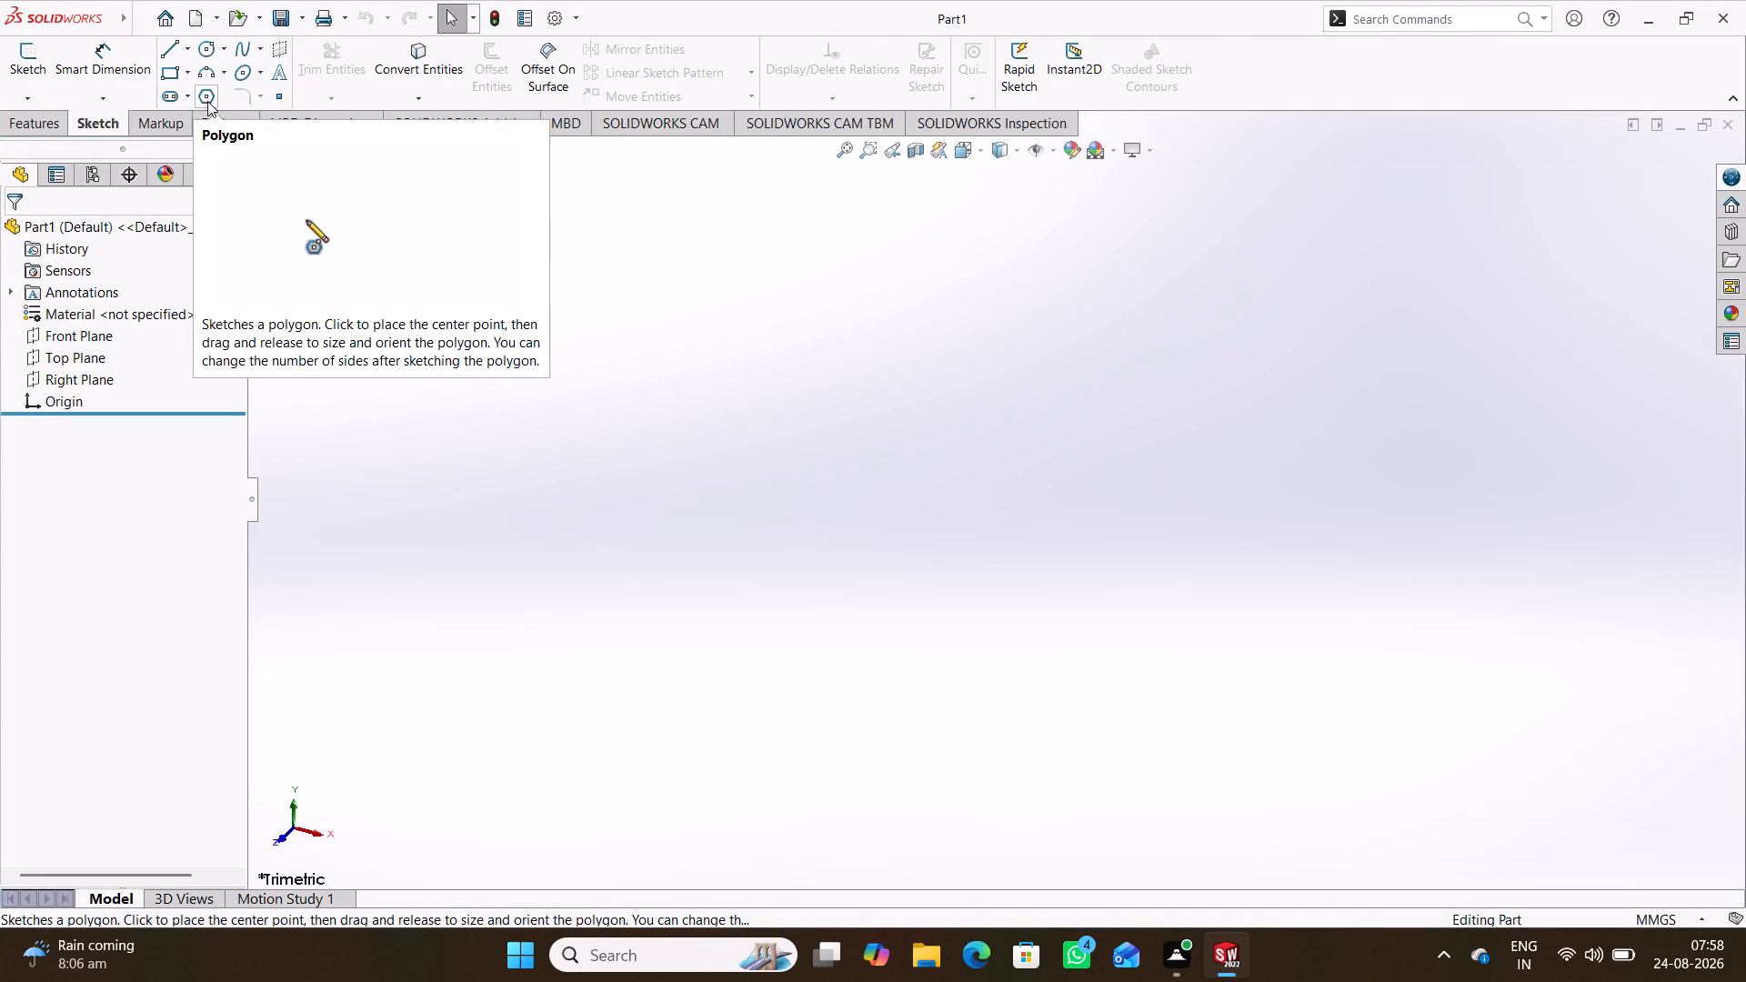
pyautogui.click(209, 99)
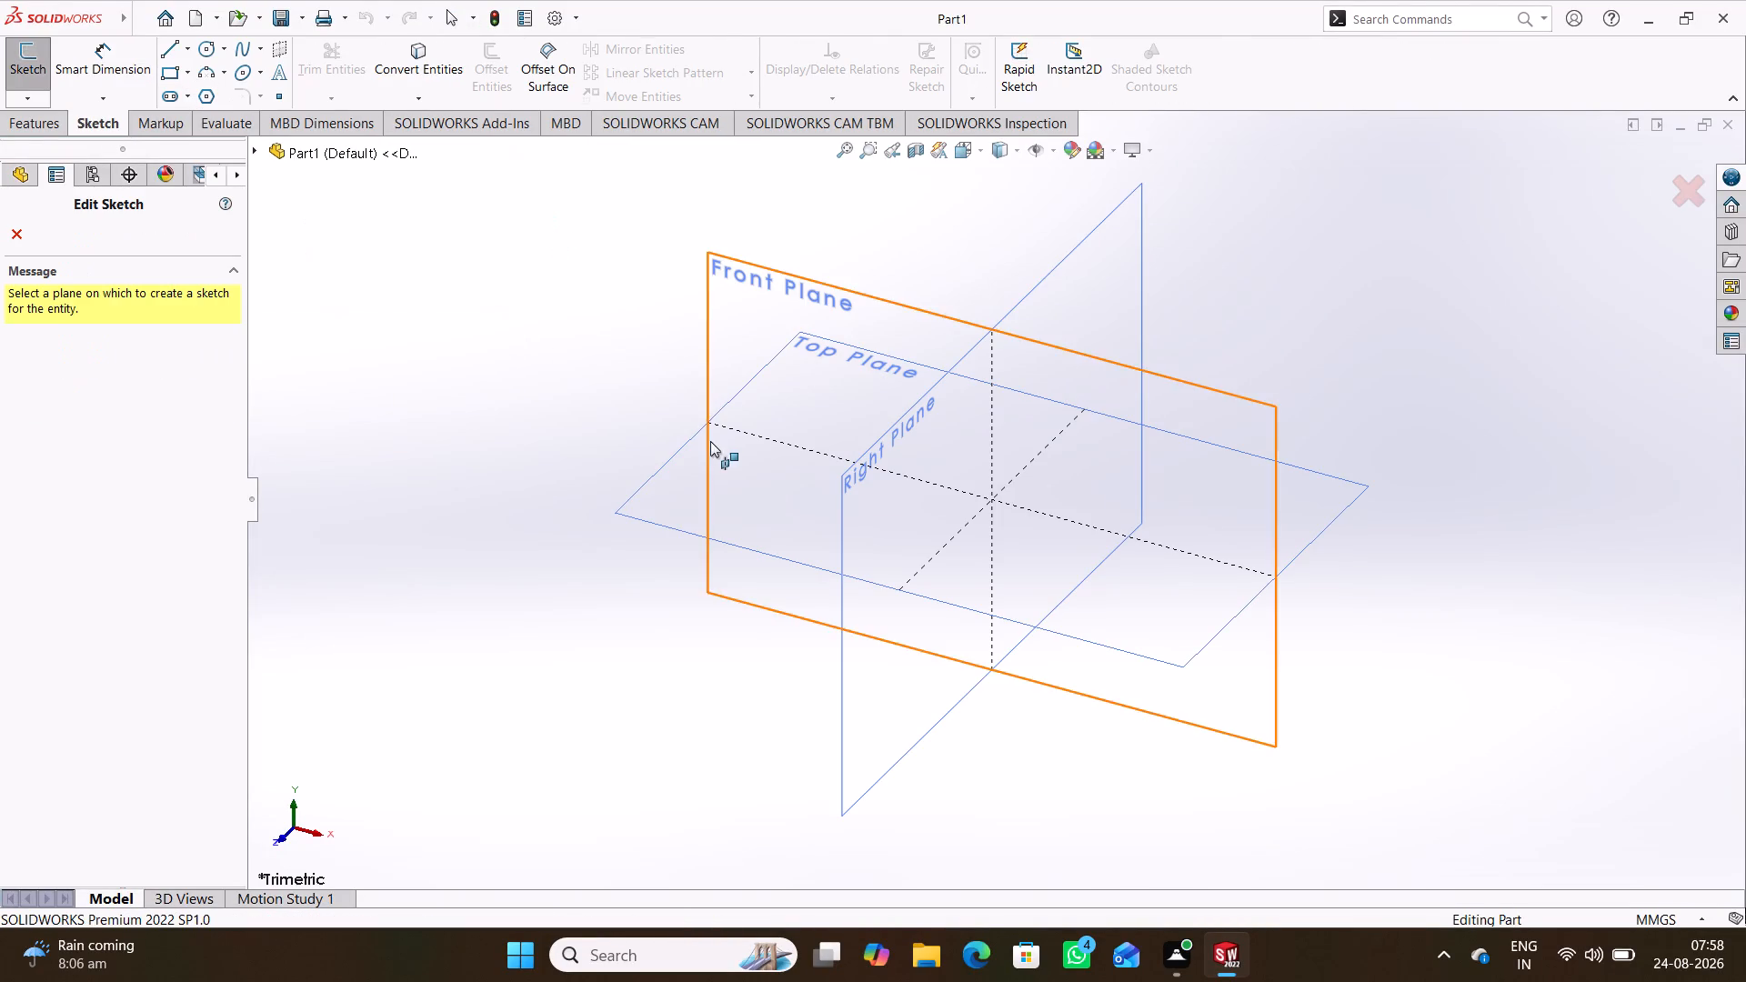
pyautogui.click(684, 455)
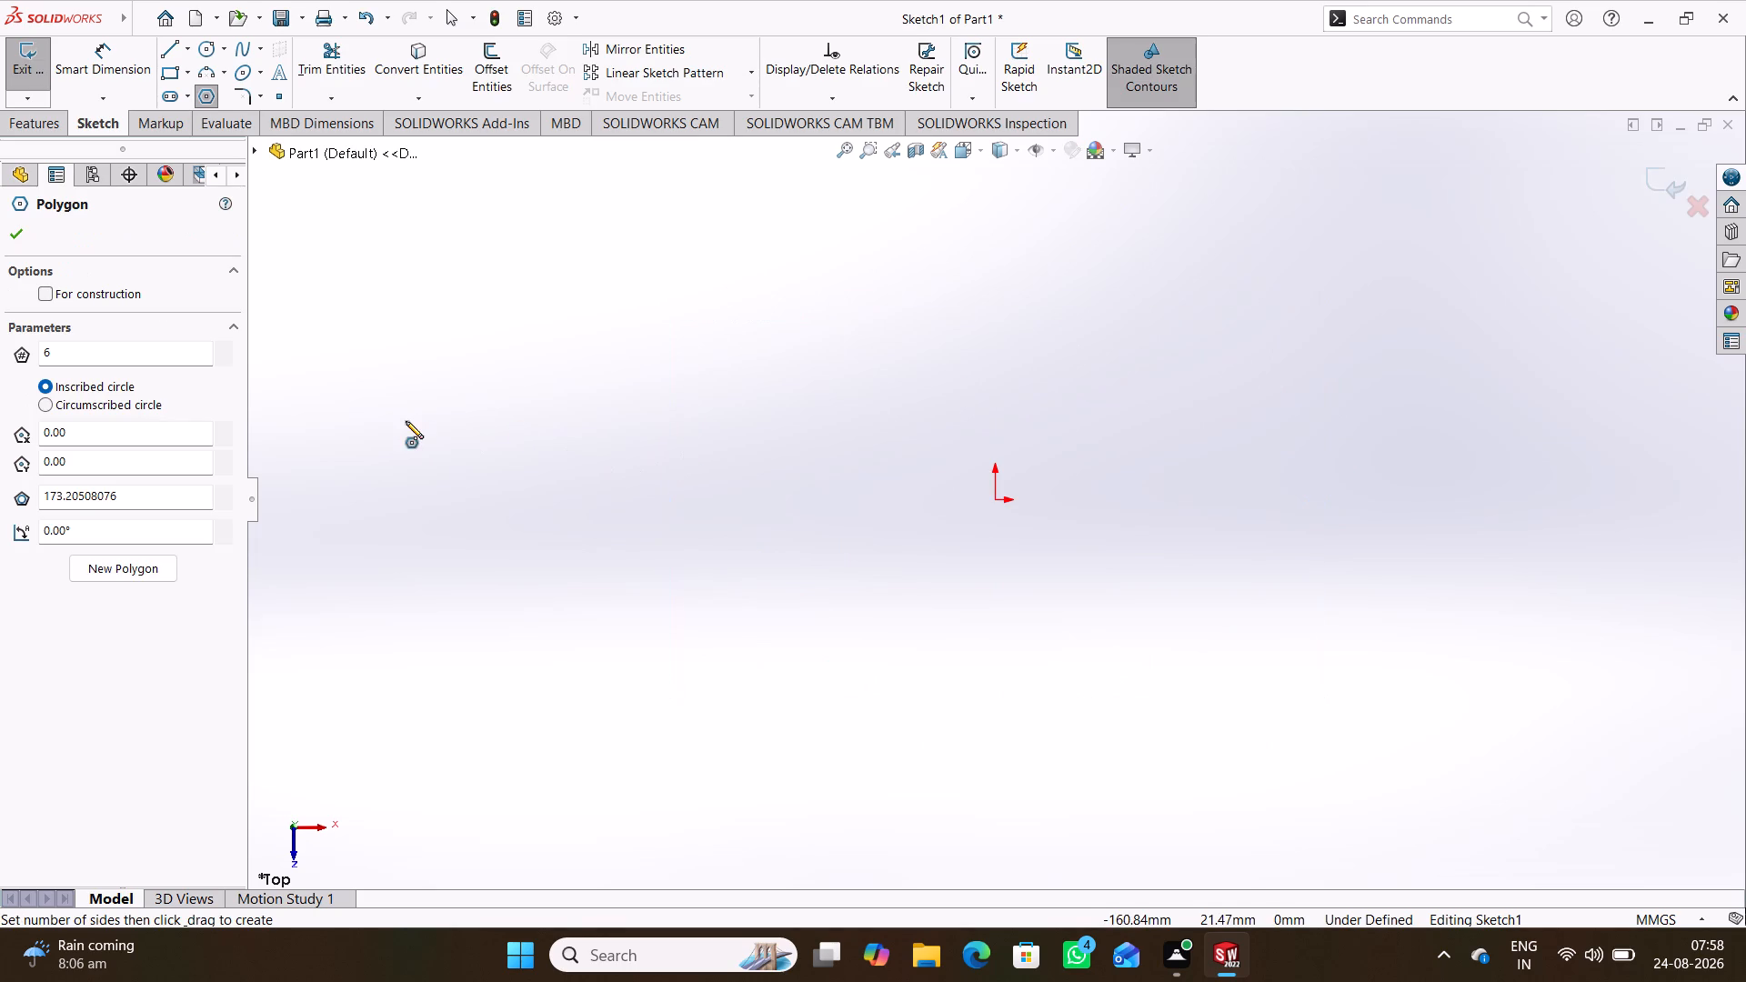
pyautogui.click(187, 358)
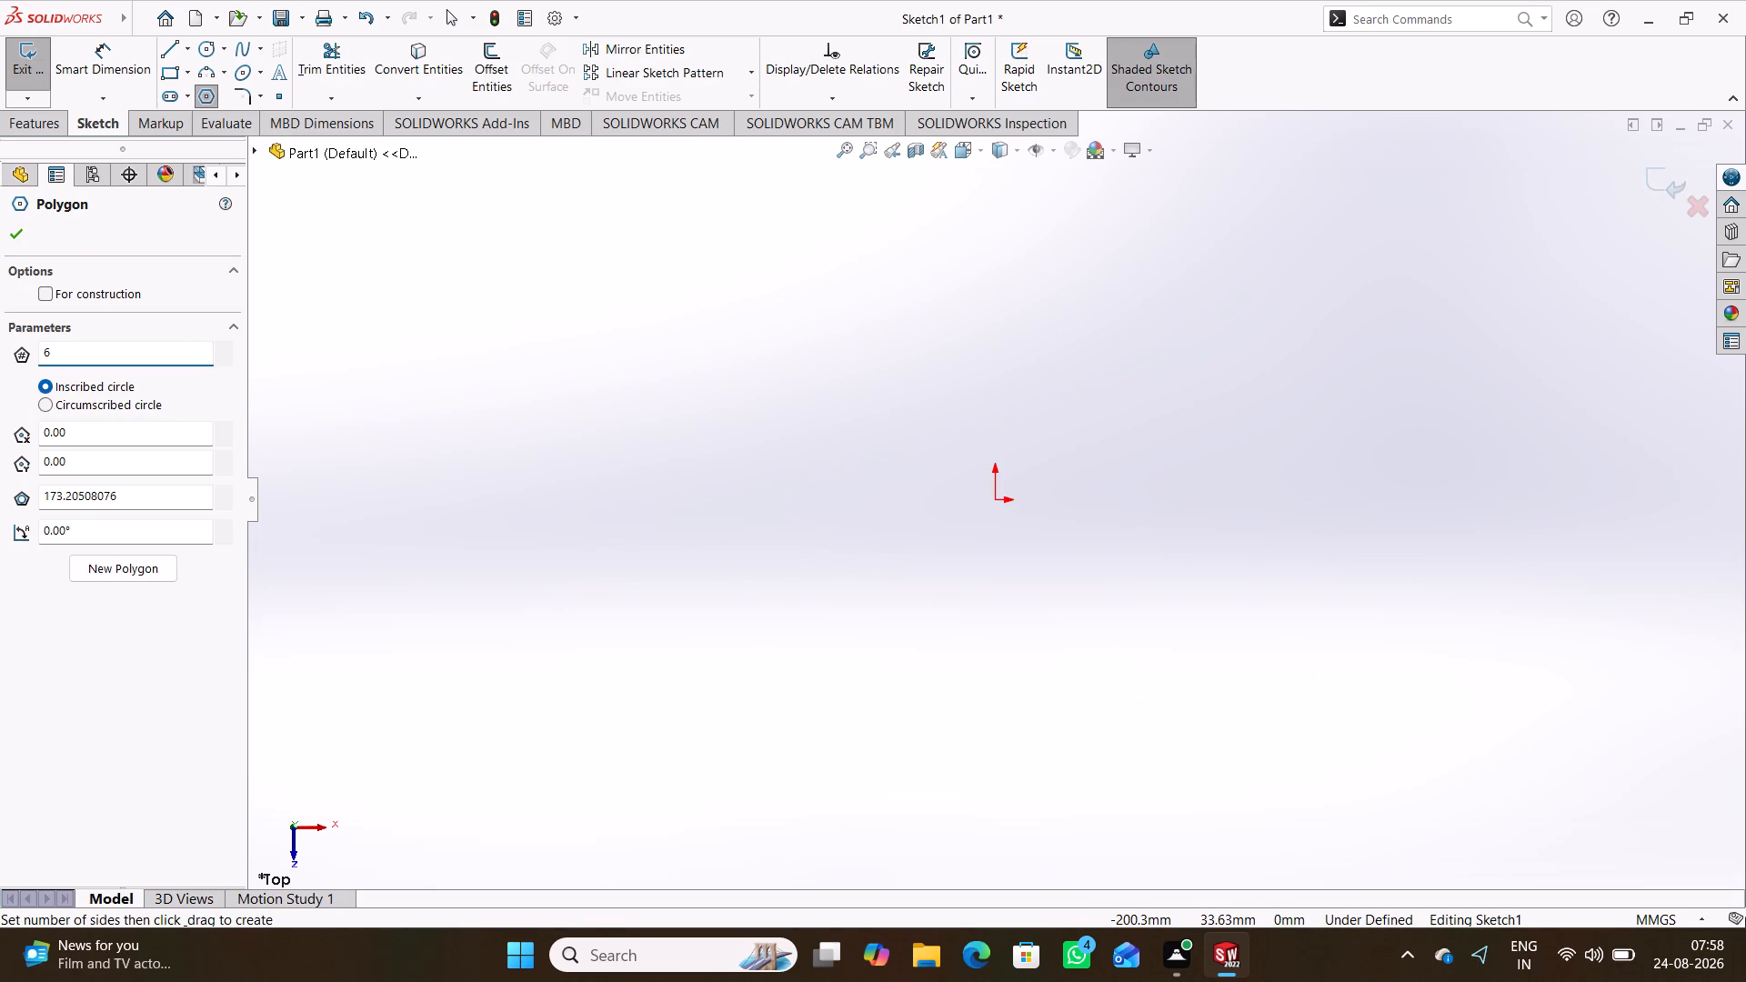
pyautogui.press('8')
pyautogui.press('BackSpace')
pyautogui.press('BackSpace')
pyautogui.press('8')
pyautogui.click(993, 500)
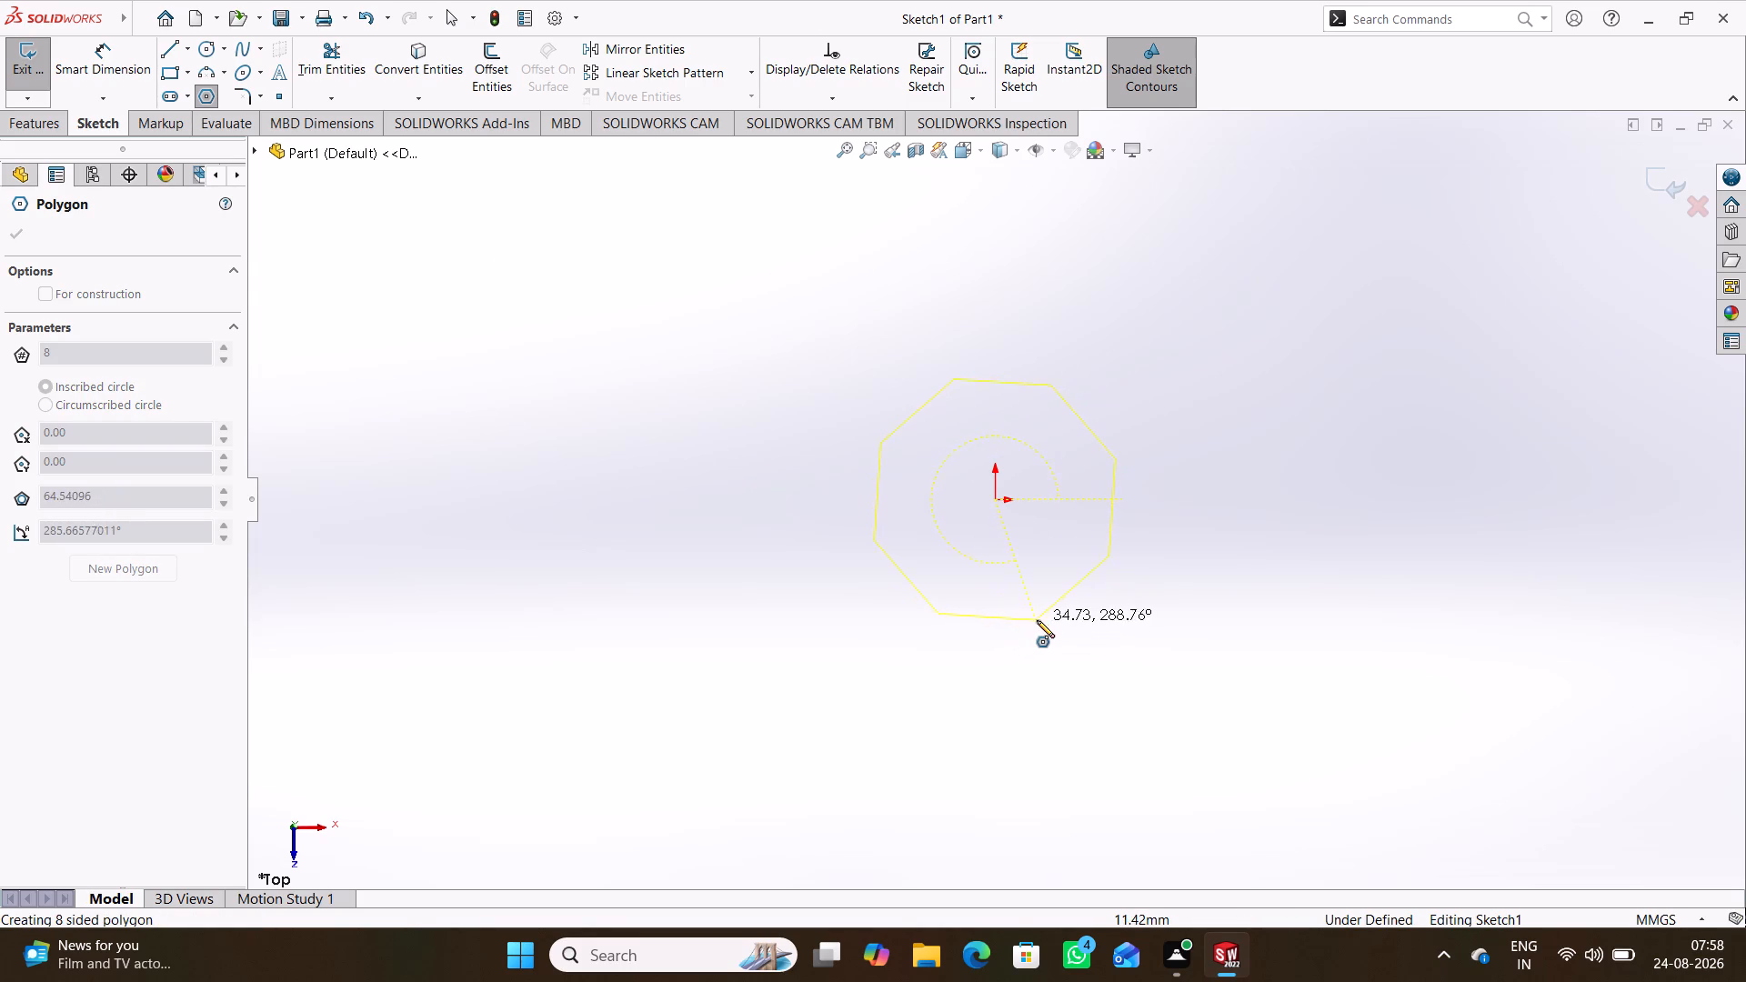
pyautogui.click(1149, 495)
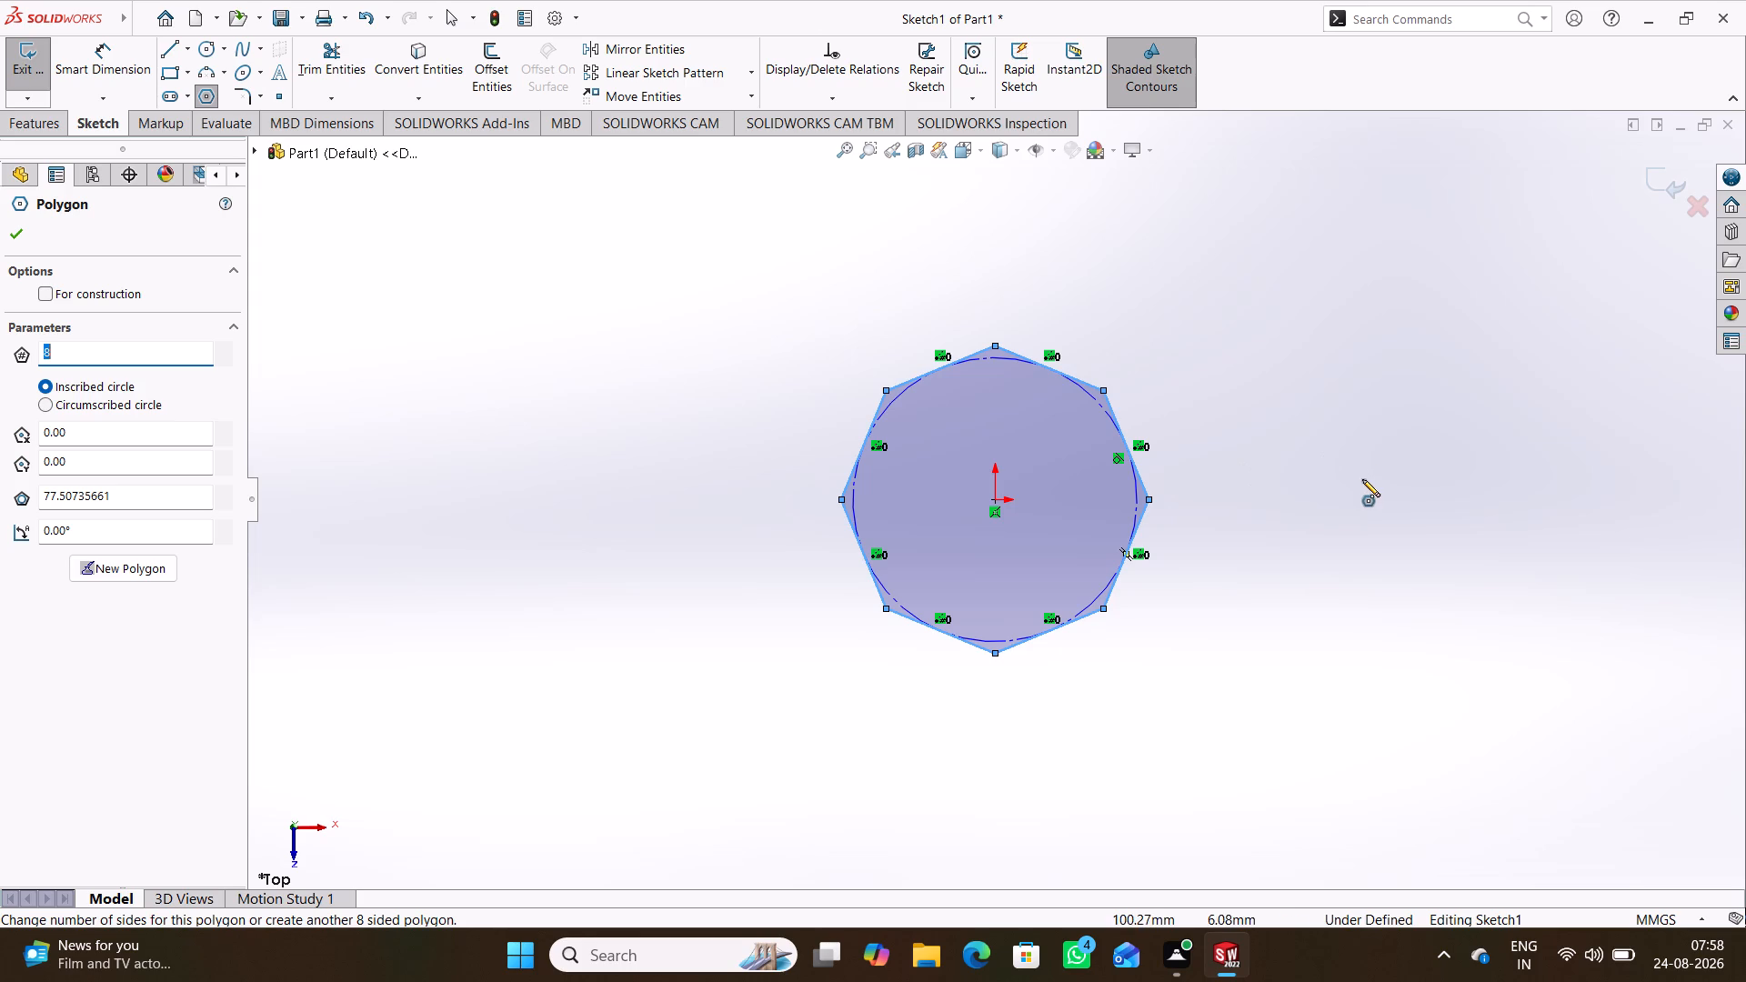
# Dimension one side of the octagon to 18.1 mm.
pyautogui.moveTo(1361, 486); pyautogui.dragTo(1423, 157, button='right')
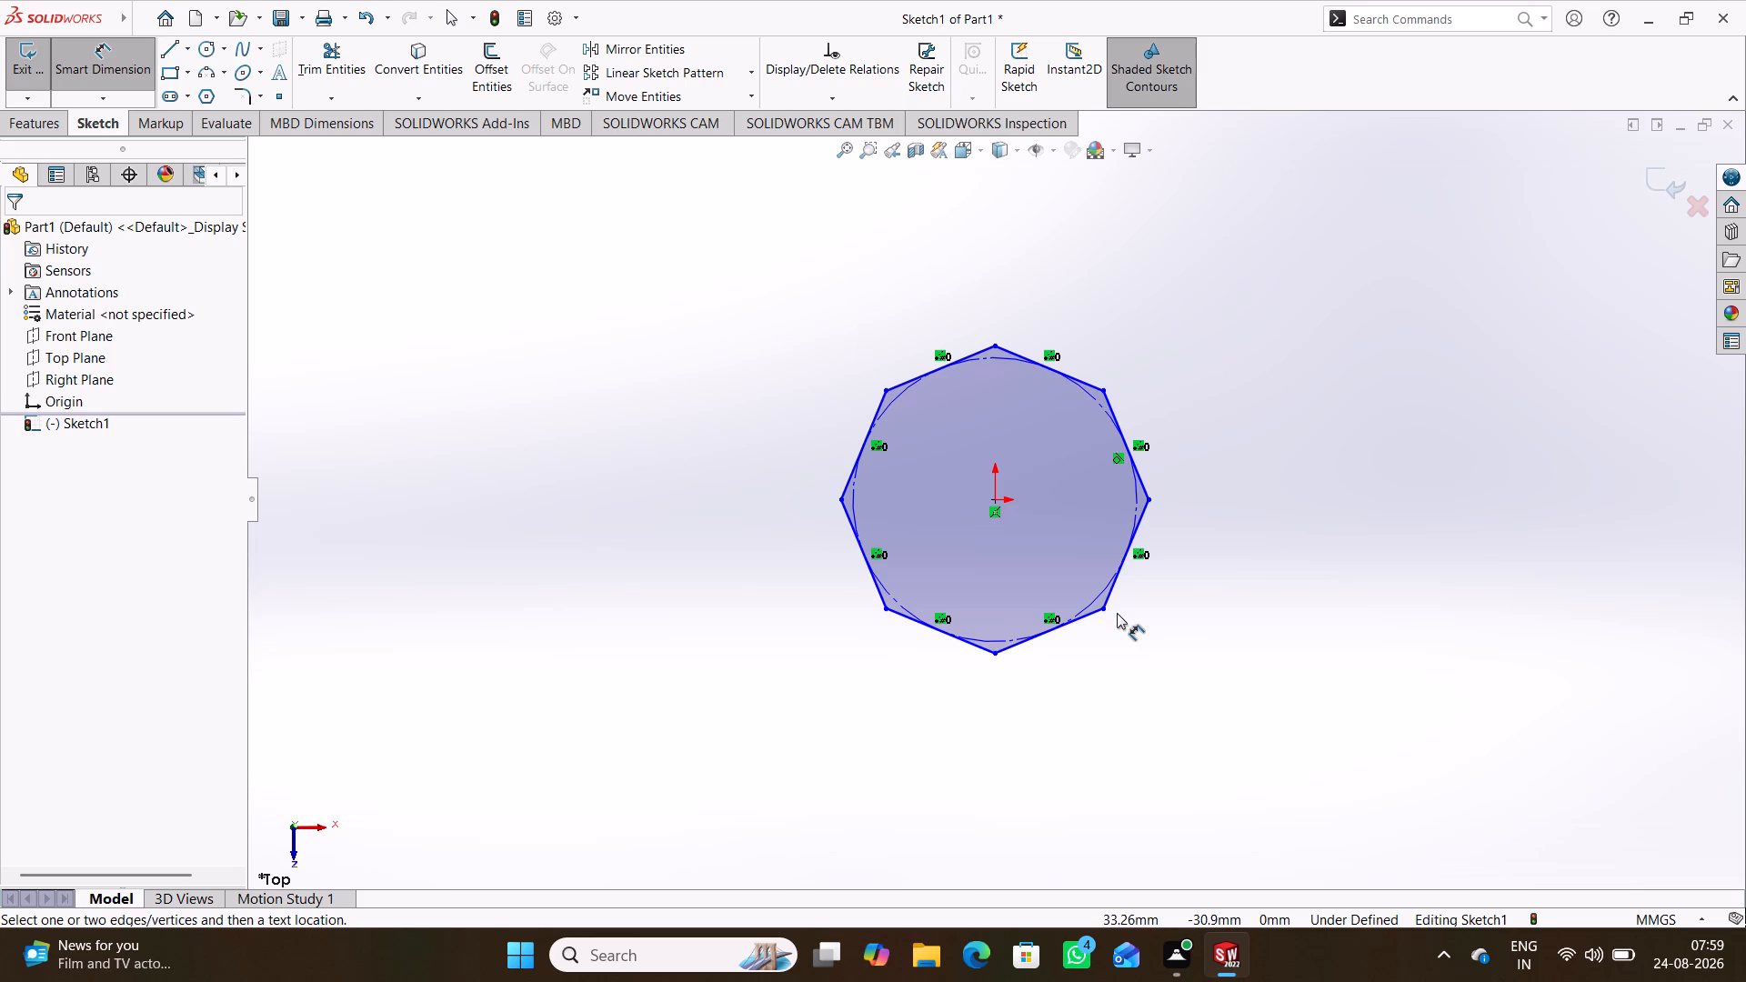
pyautogui.click(1069, 373)
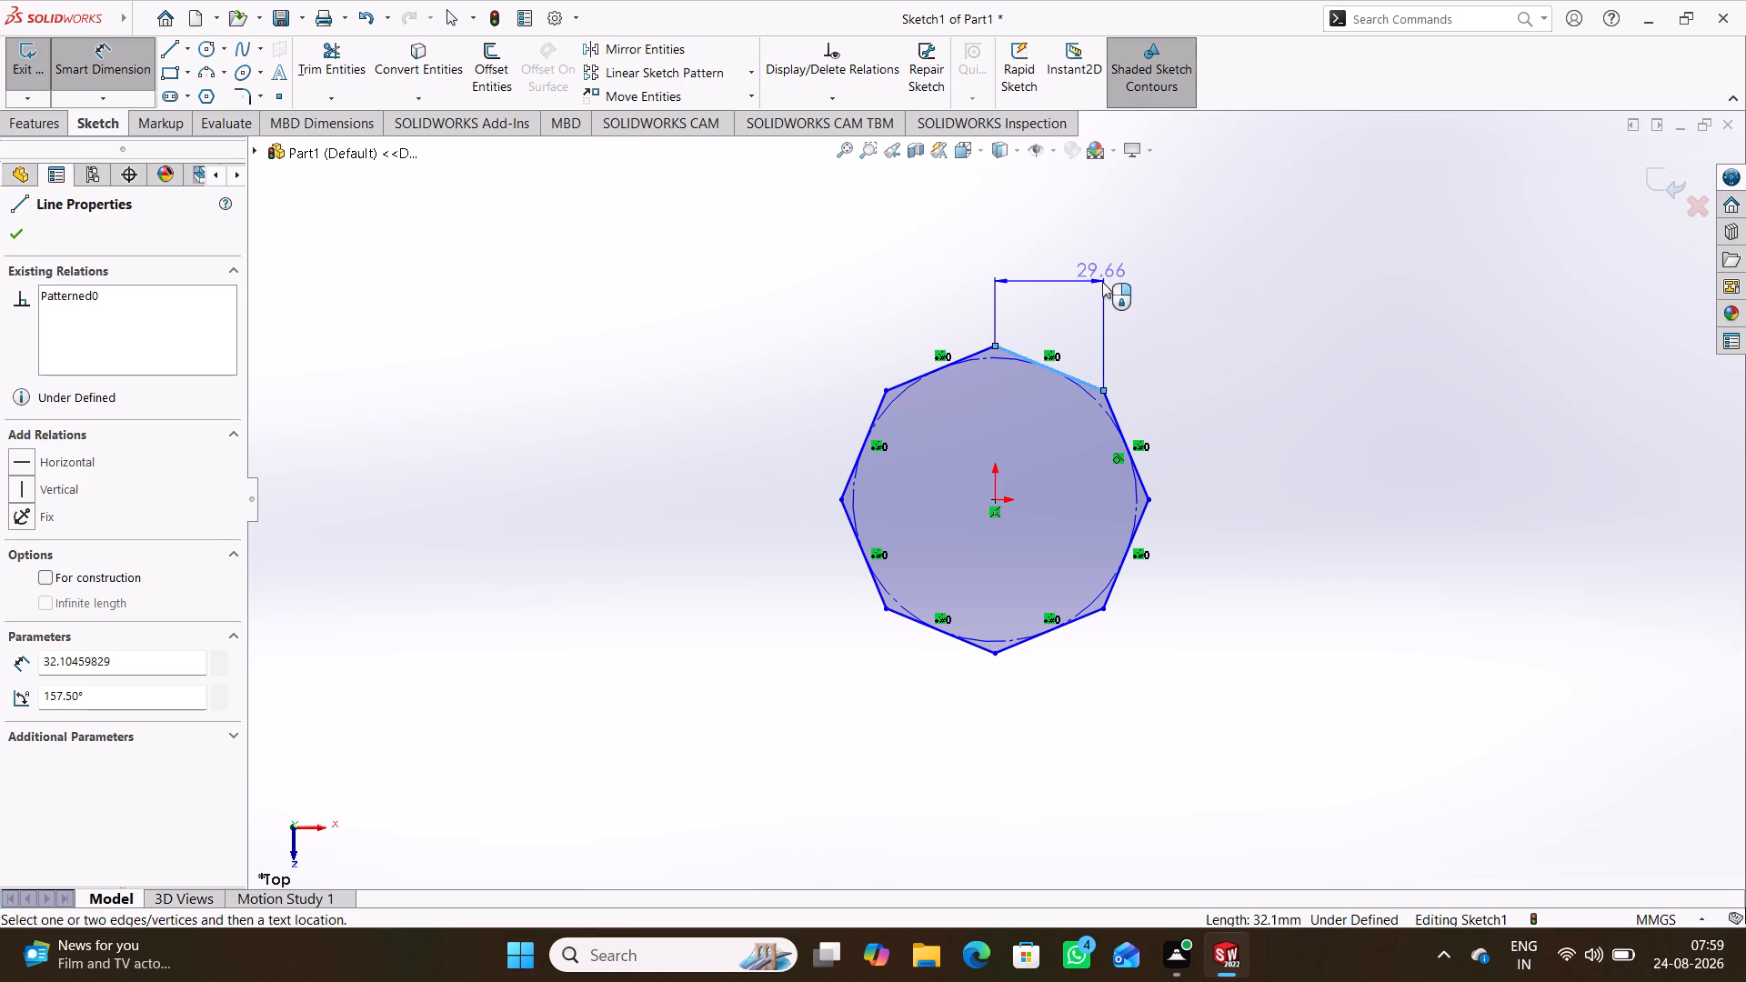
pyautogui.click(1108, 284)
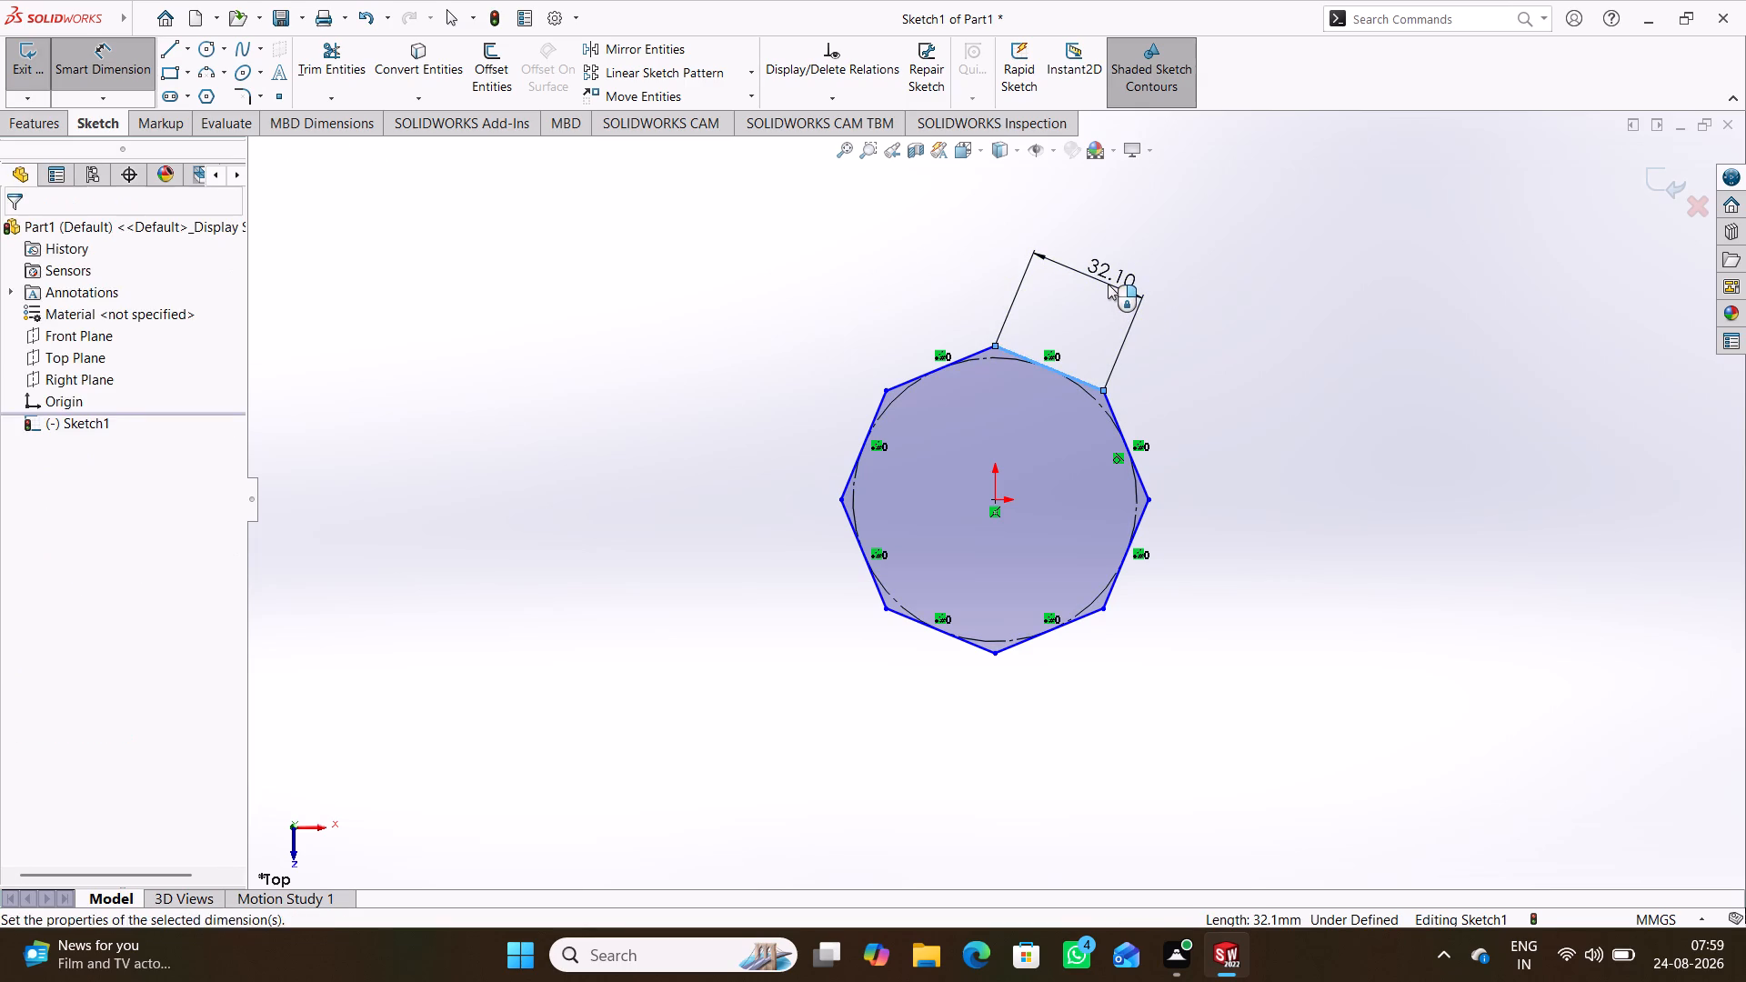
pyautogui.press('1')
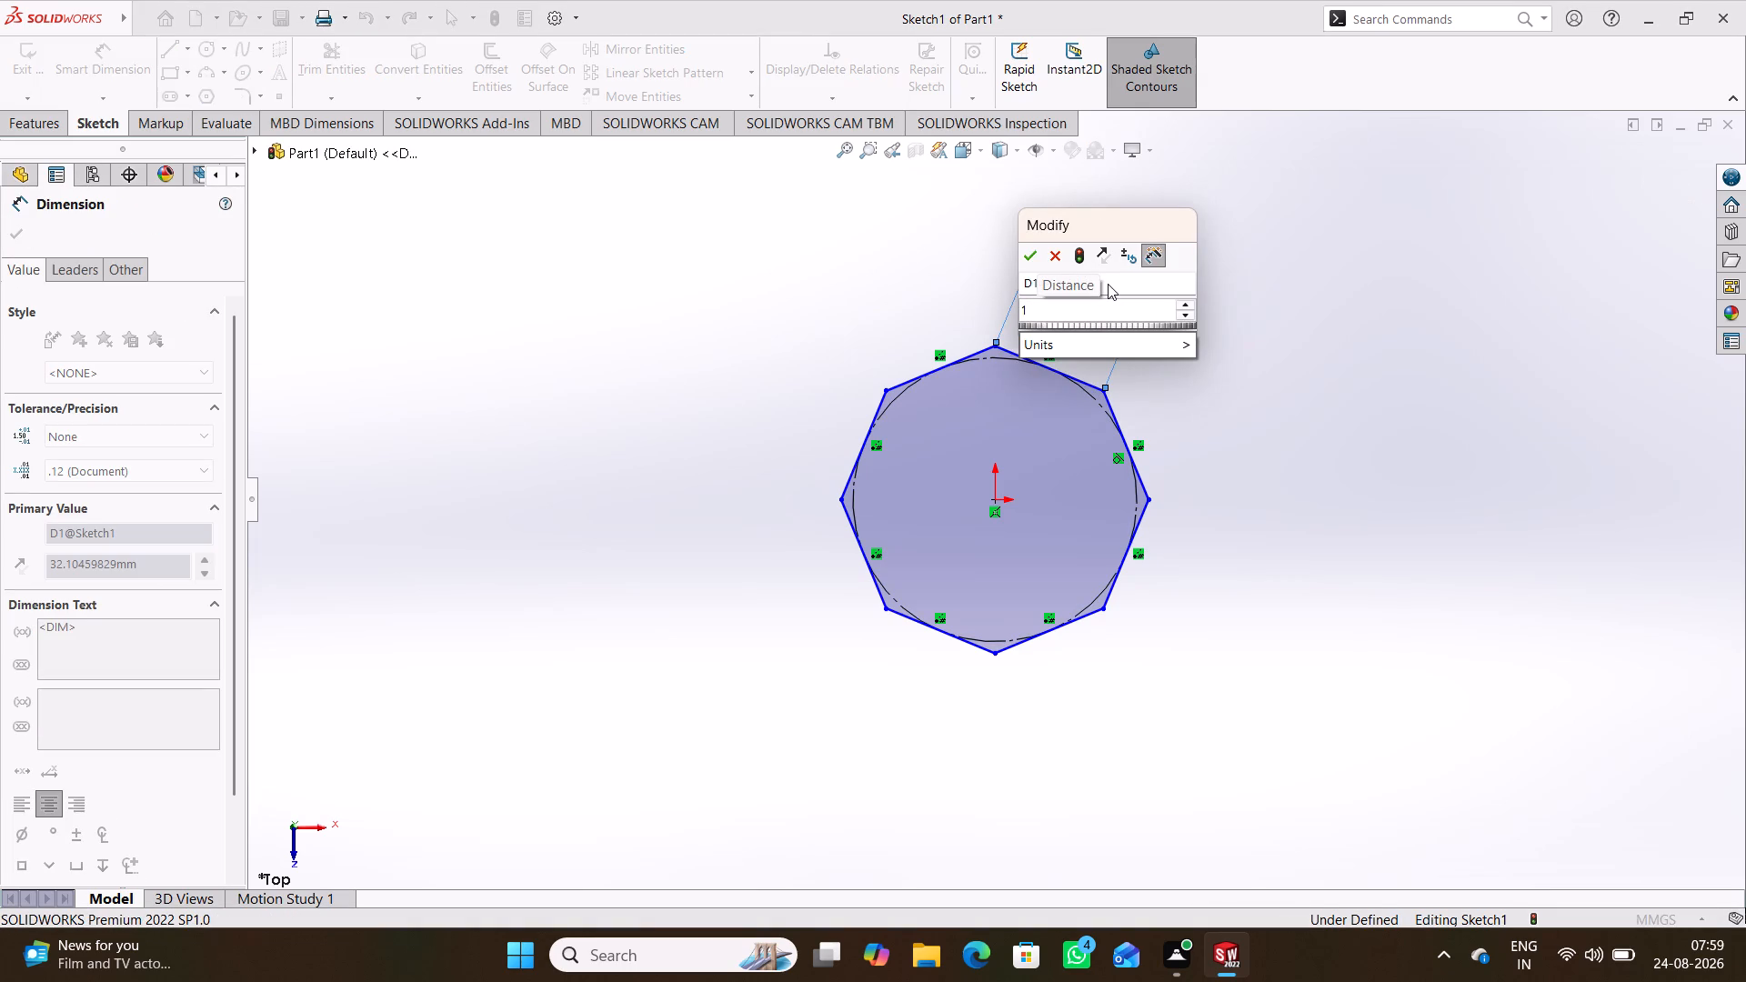
pyautogui.press('9')
pyautogui.press('BackSpace')
pyautogui.press('8')
pyautogui.write('.1')
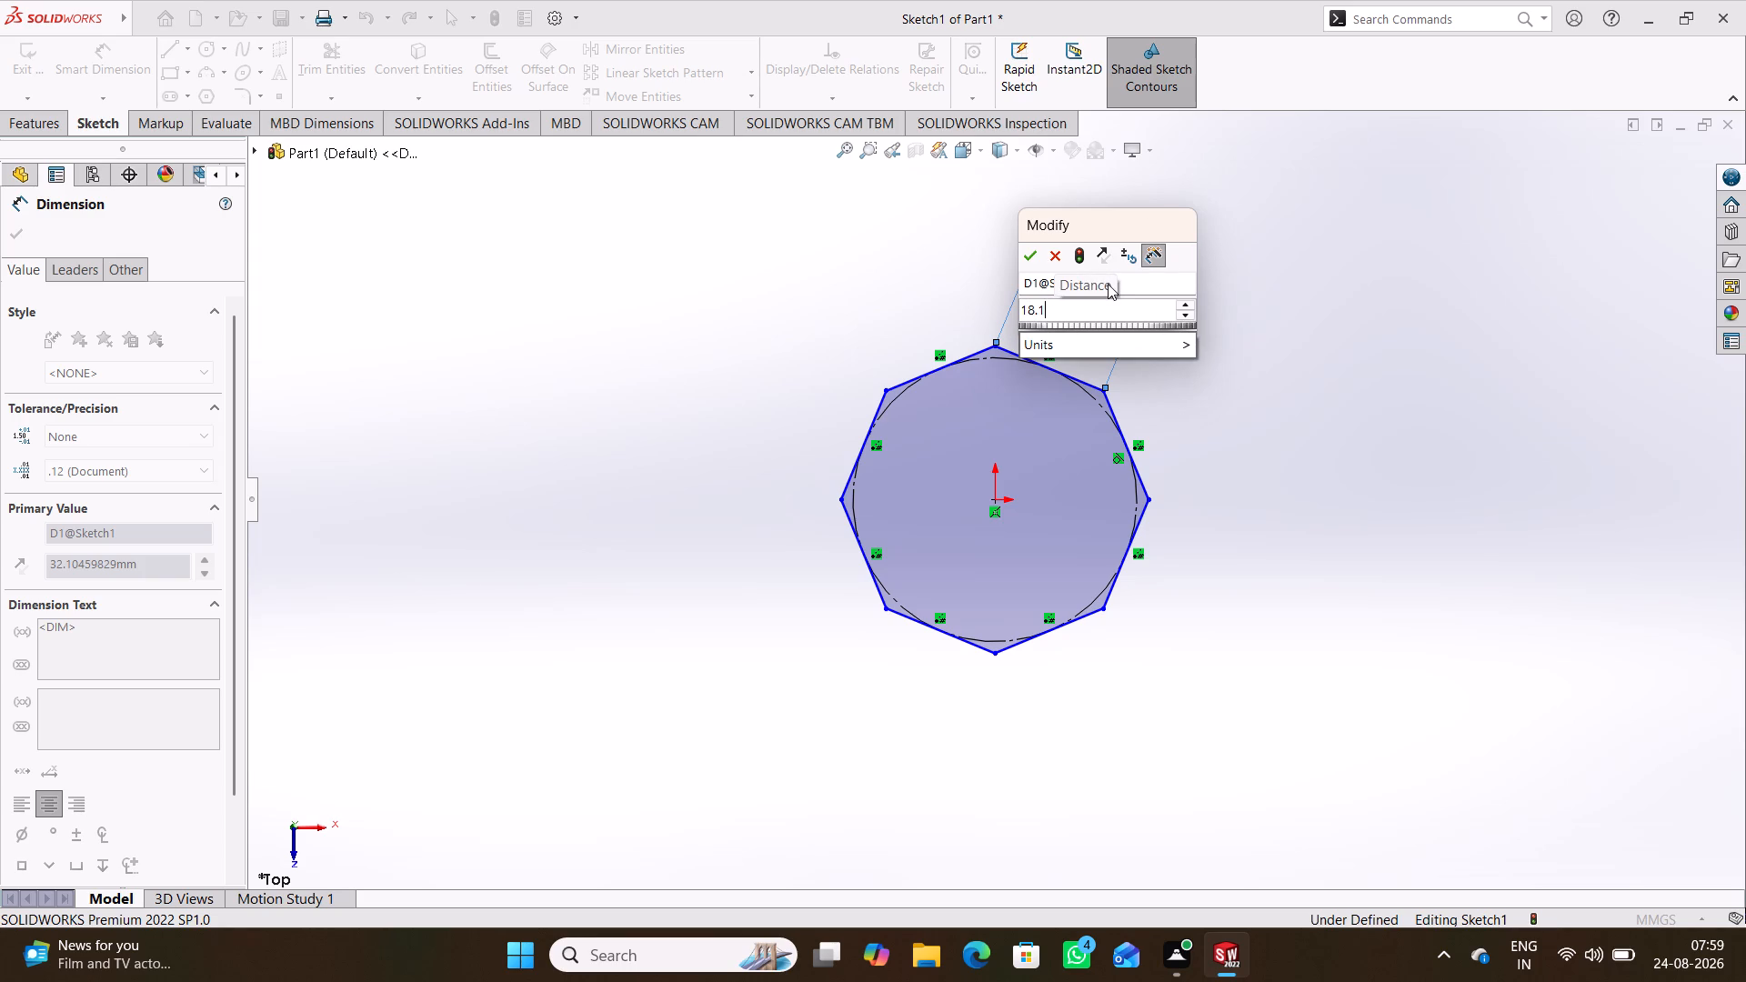
pyautogui.press('Return')
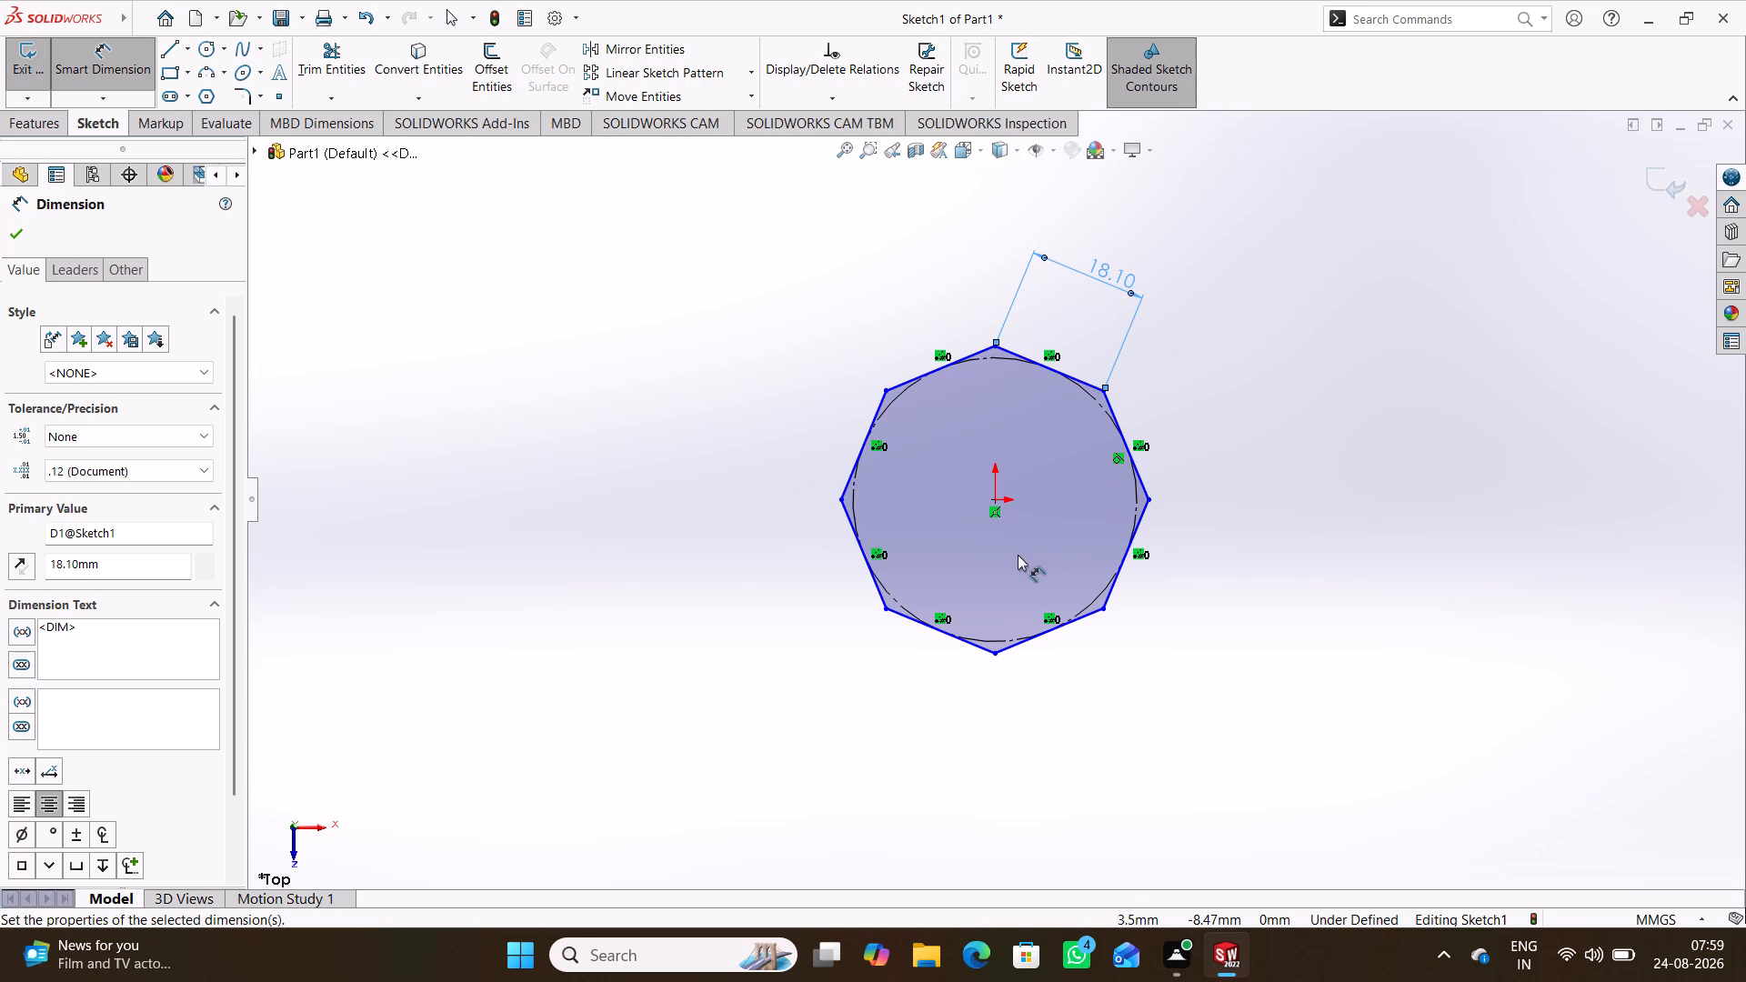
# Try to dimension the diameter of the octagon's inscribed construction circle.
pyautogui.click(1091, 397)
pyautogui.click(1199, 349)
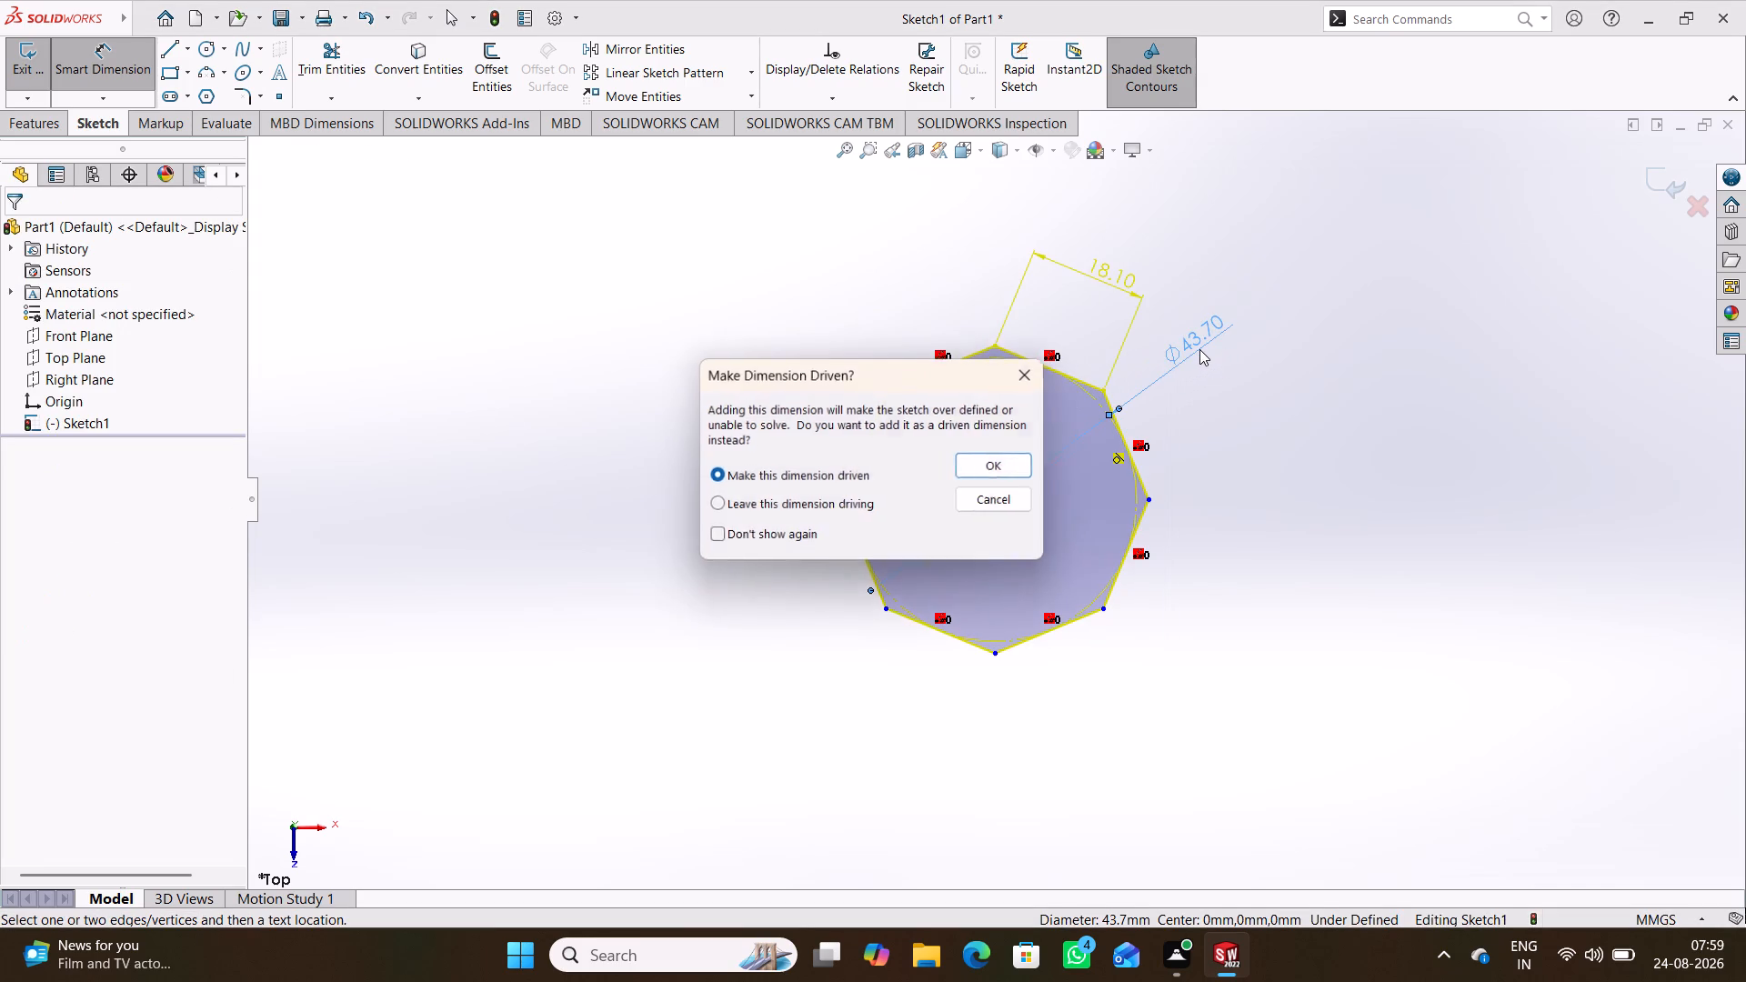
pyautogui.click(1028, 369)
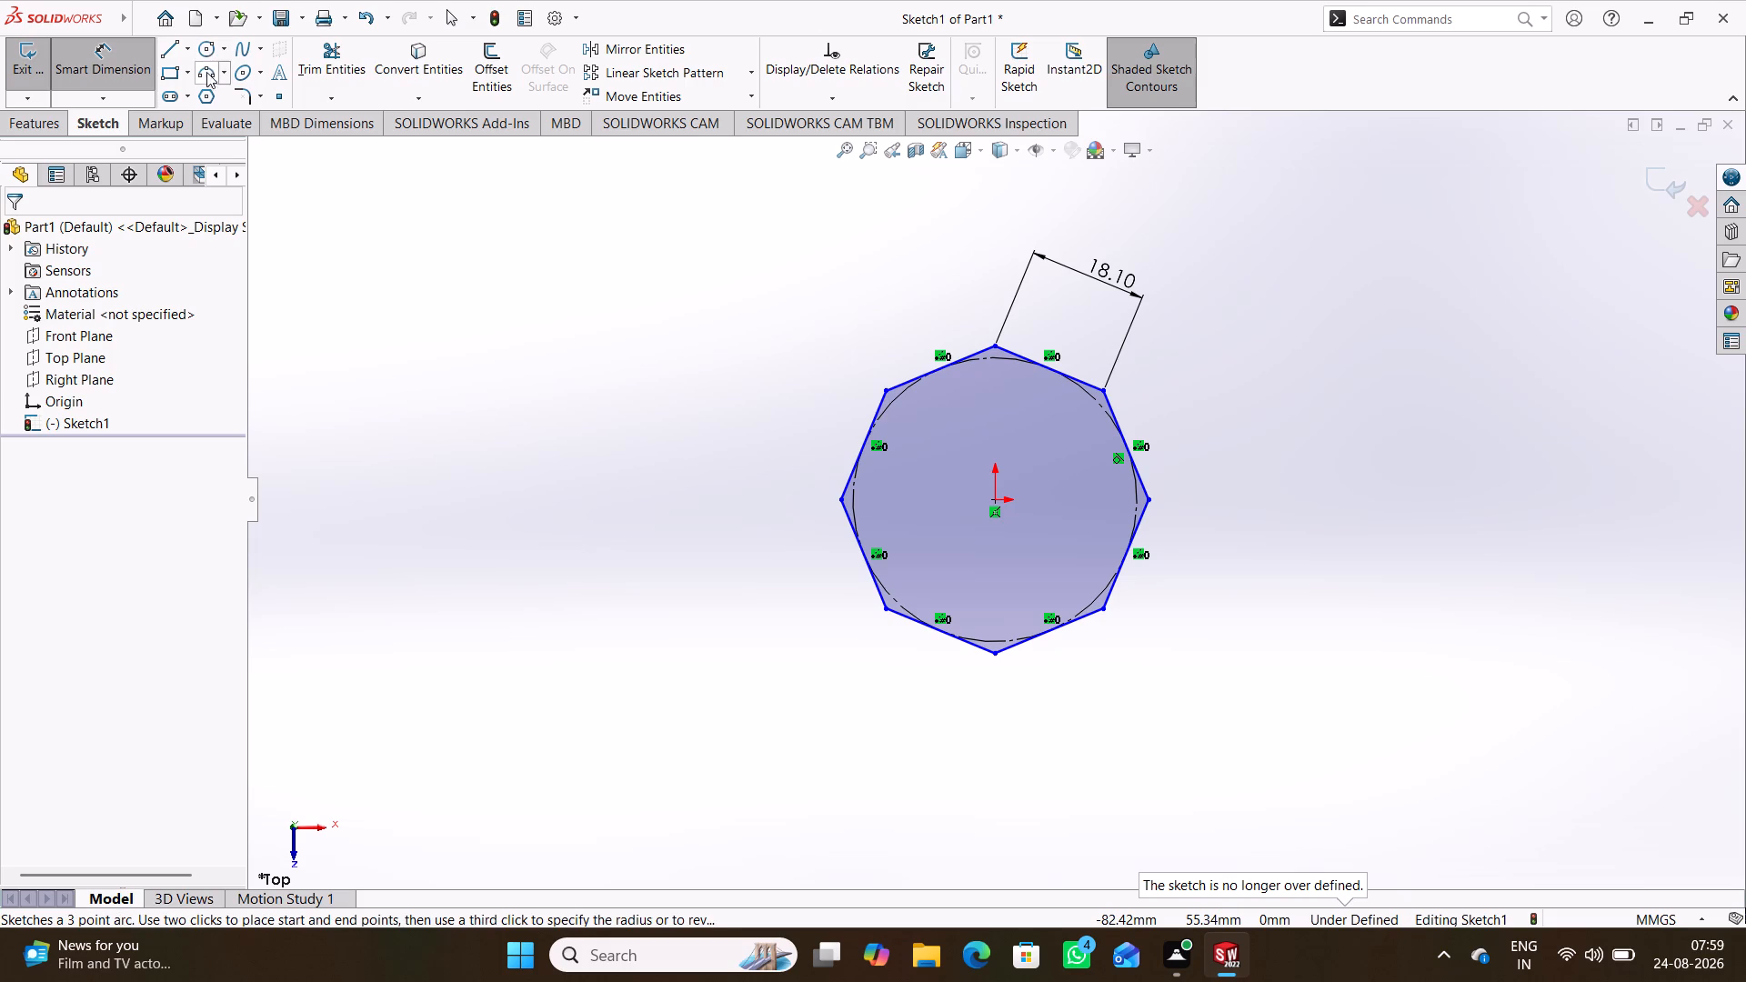
# Sketch a second 8-sided polygon centred on the origin inside the first, about 20 mm from centre to vertex.
pyautogui.click(204, 98)
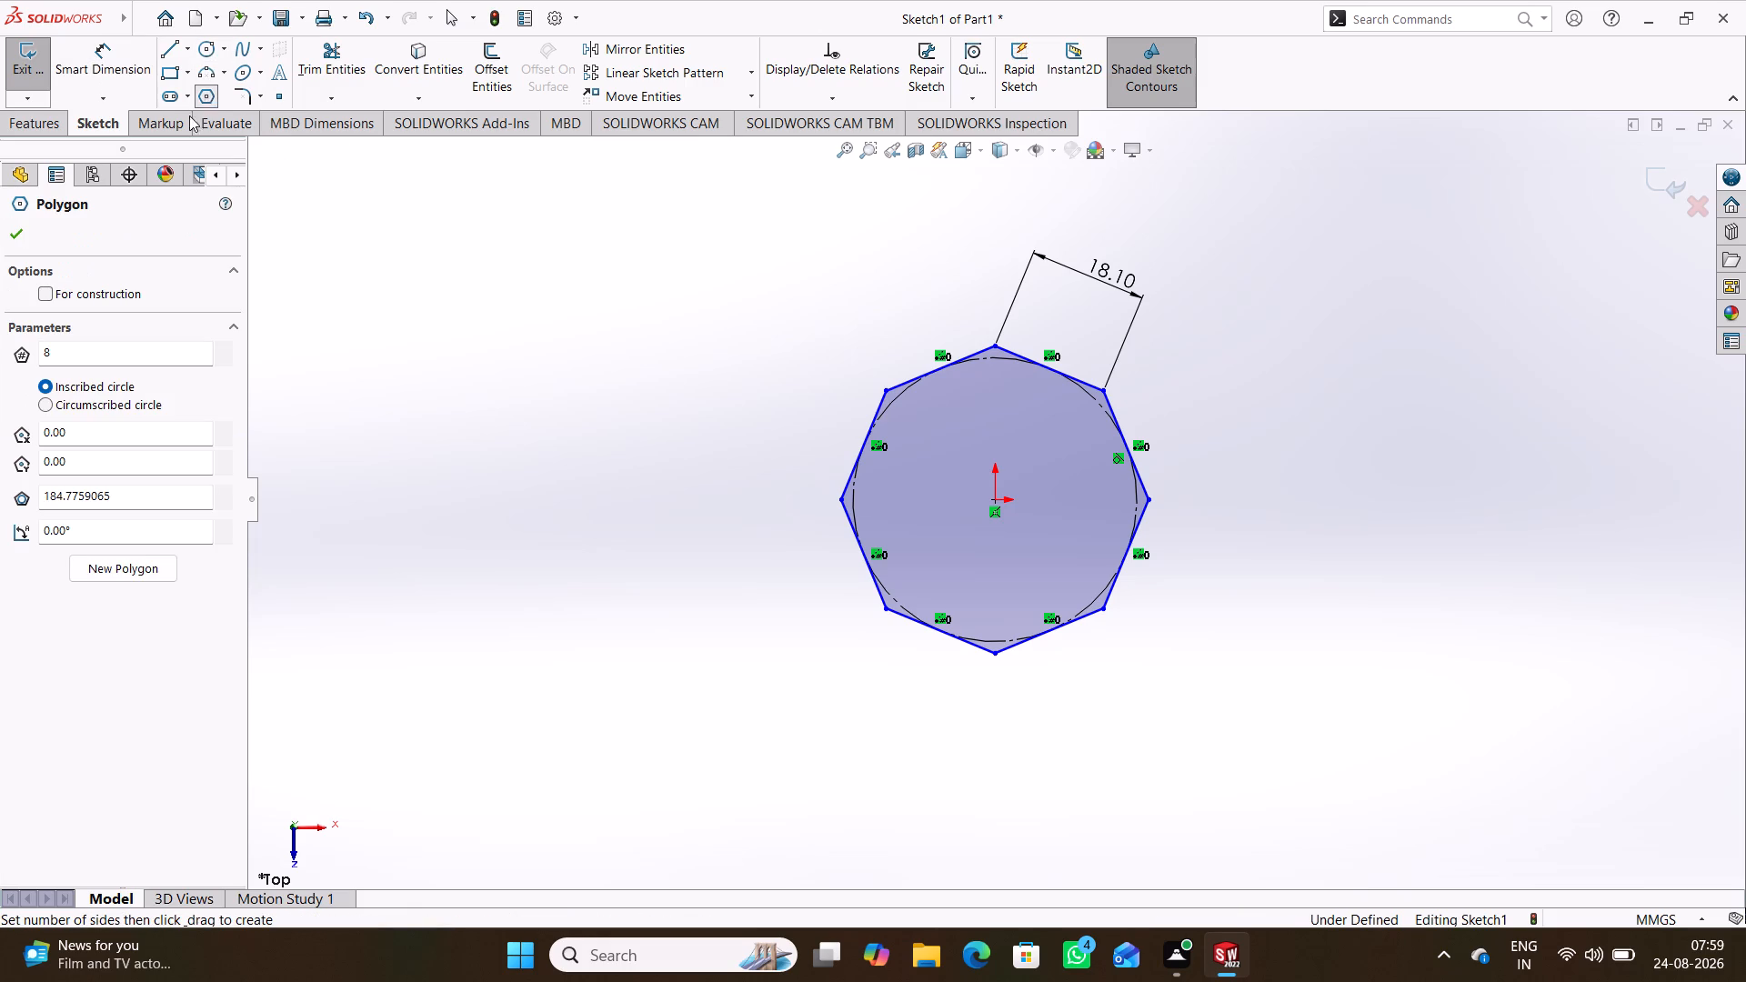
pyautogui.click(995, 502)
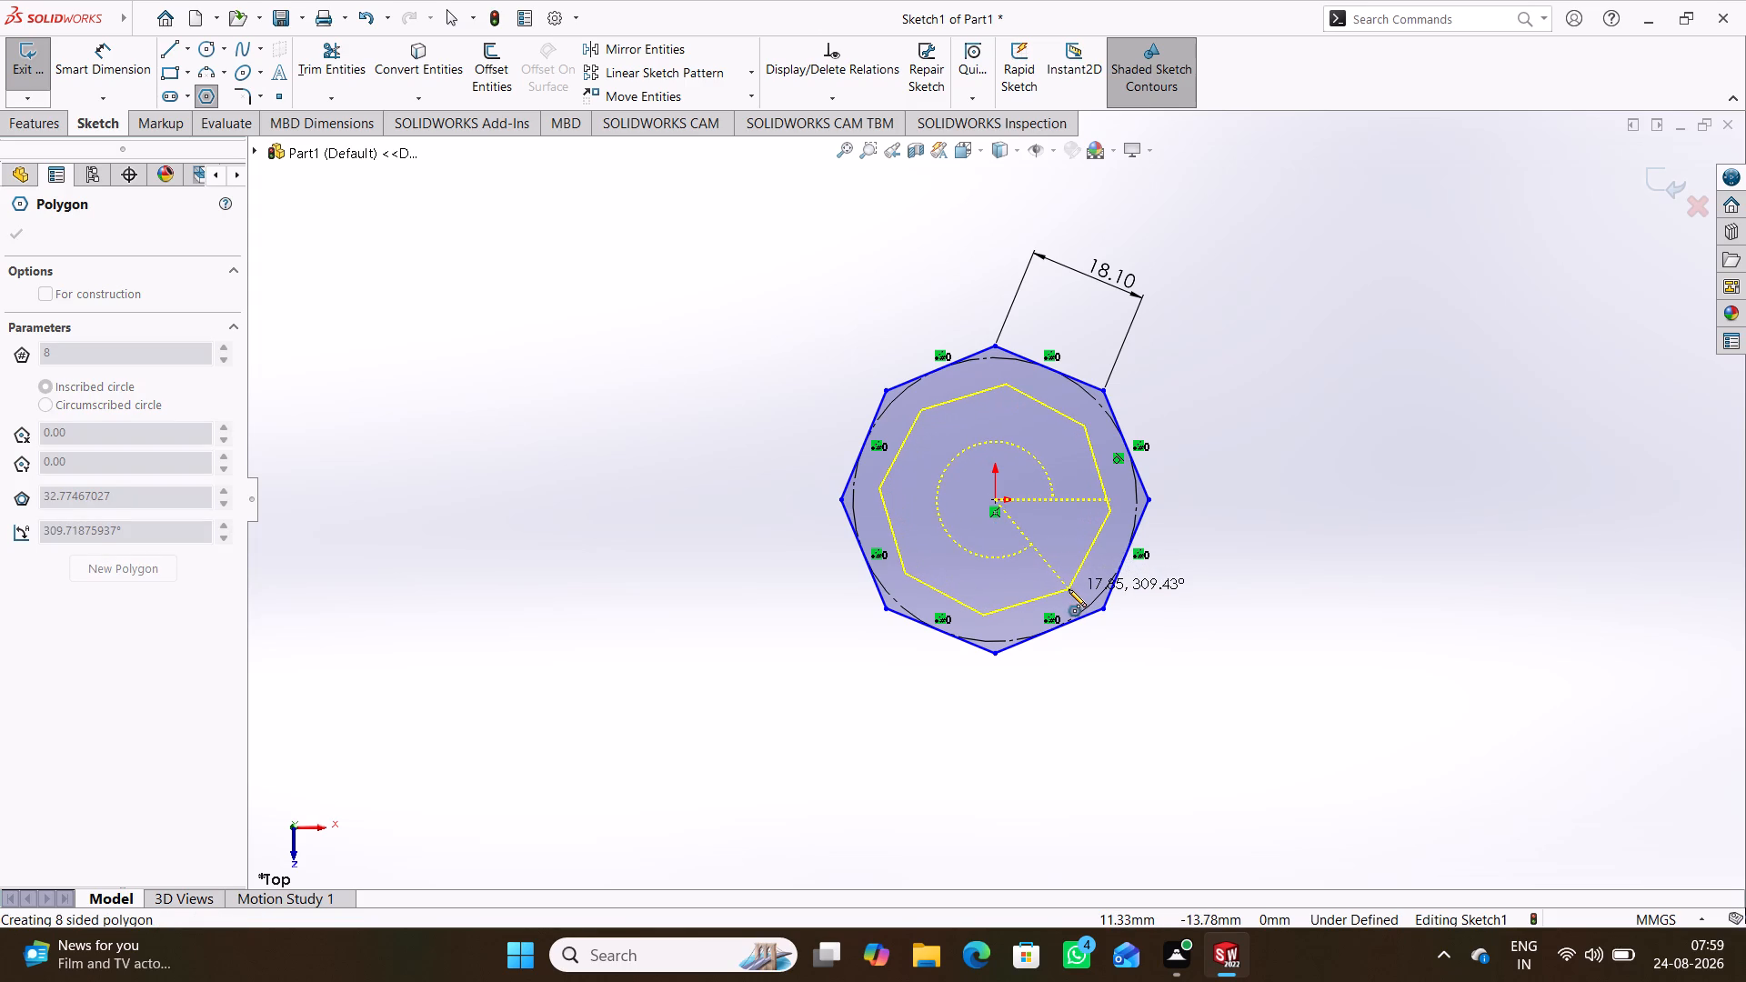
pyautogui.click(1124, 495)
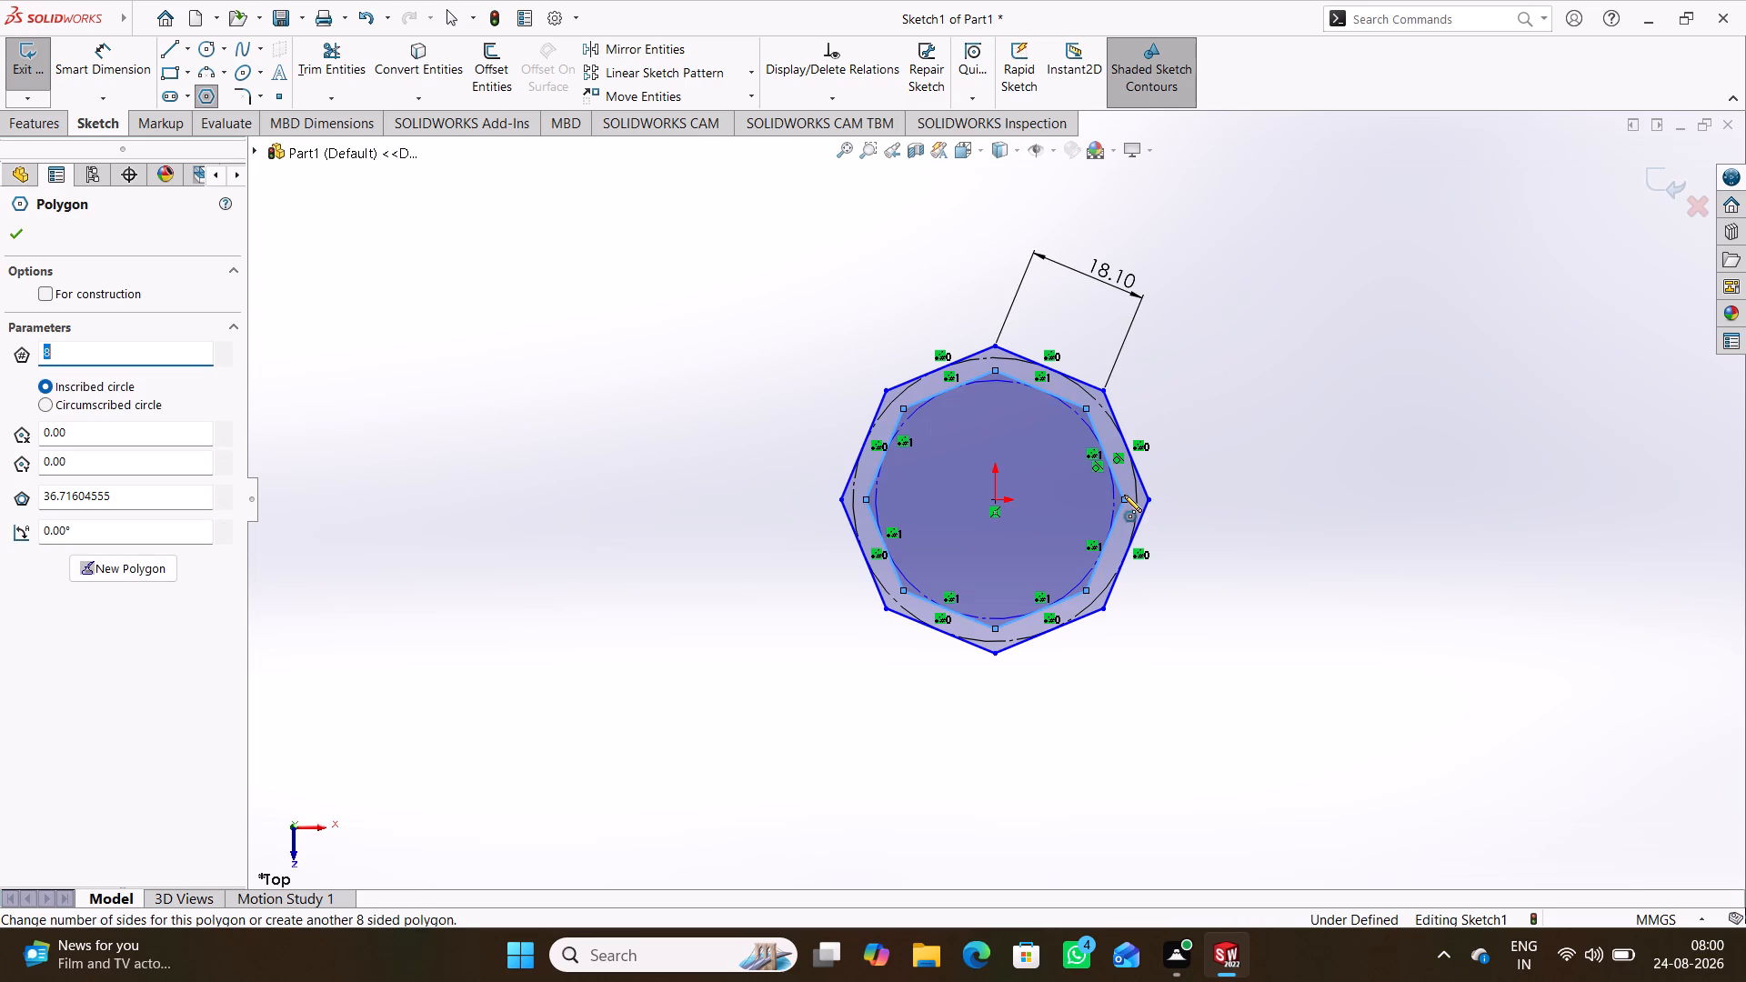
pyautogui.press('Escape')
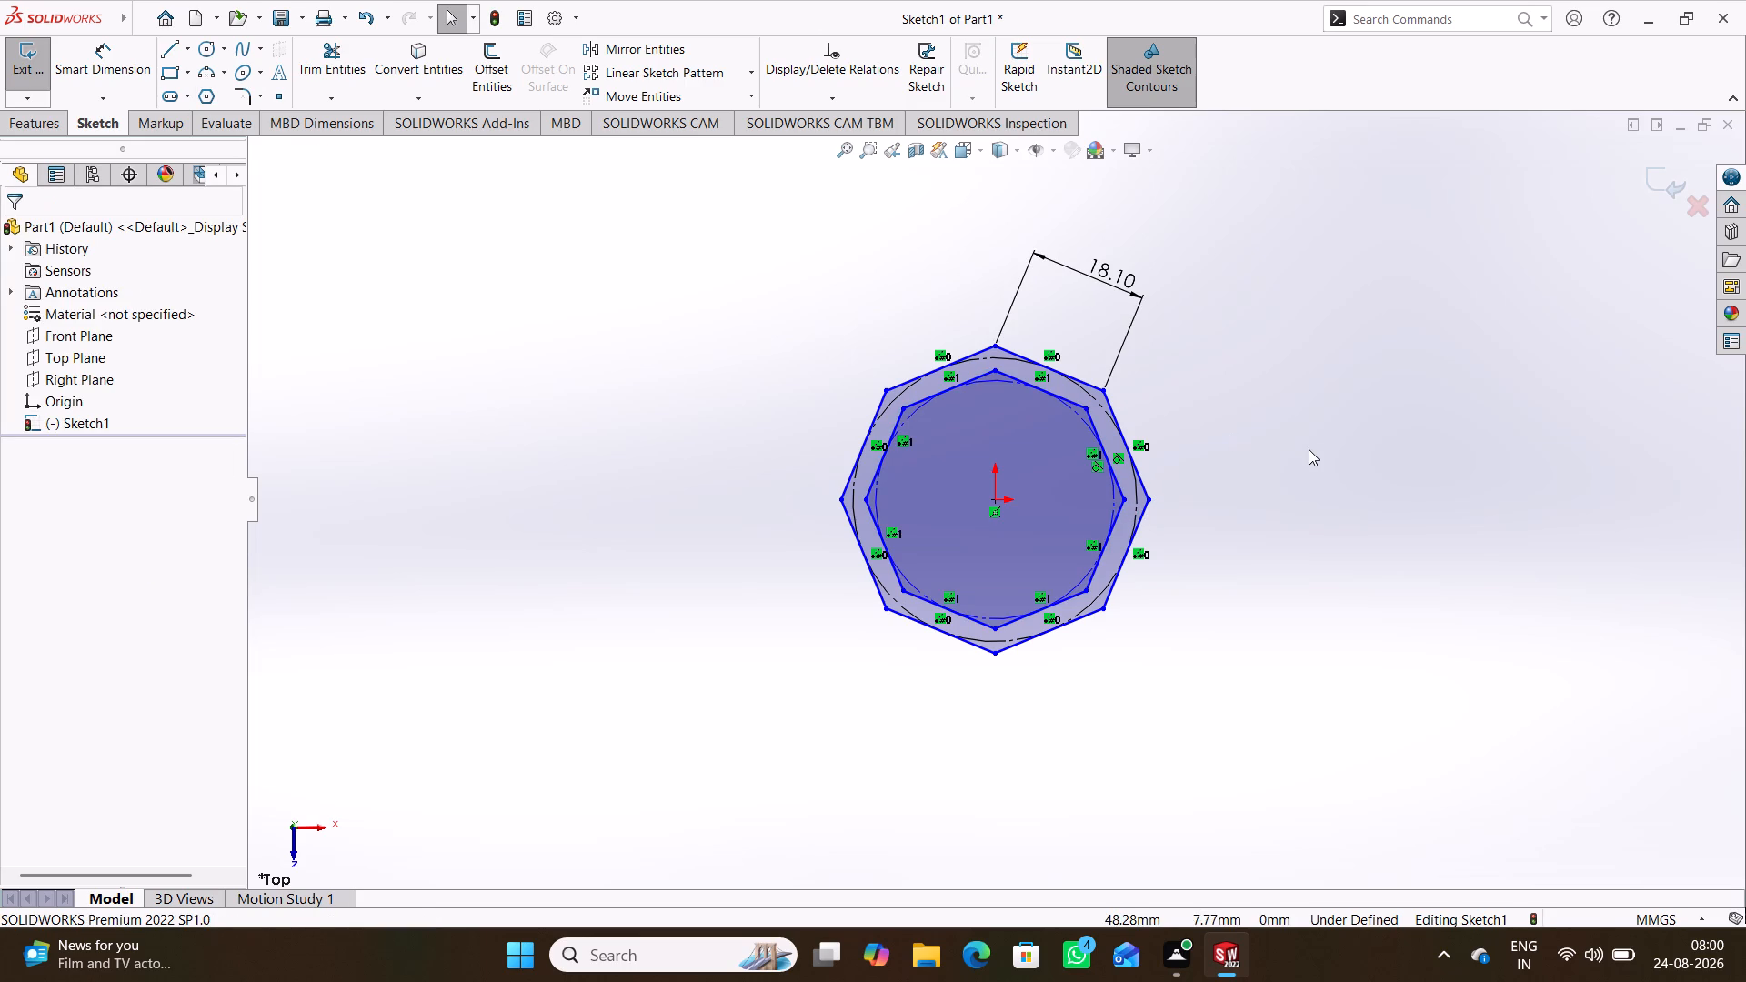
# Dimension the spacing between the parallel sides of the inner and outer octagons to 2.1 mm.
pyautogui.moveTo(1309, 449); pyautogui.dragTo(1307, 252, button='right')
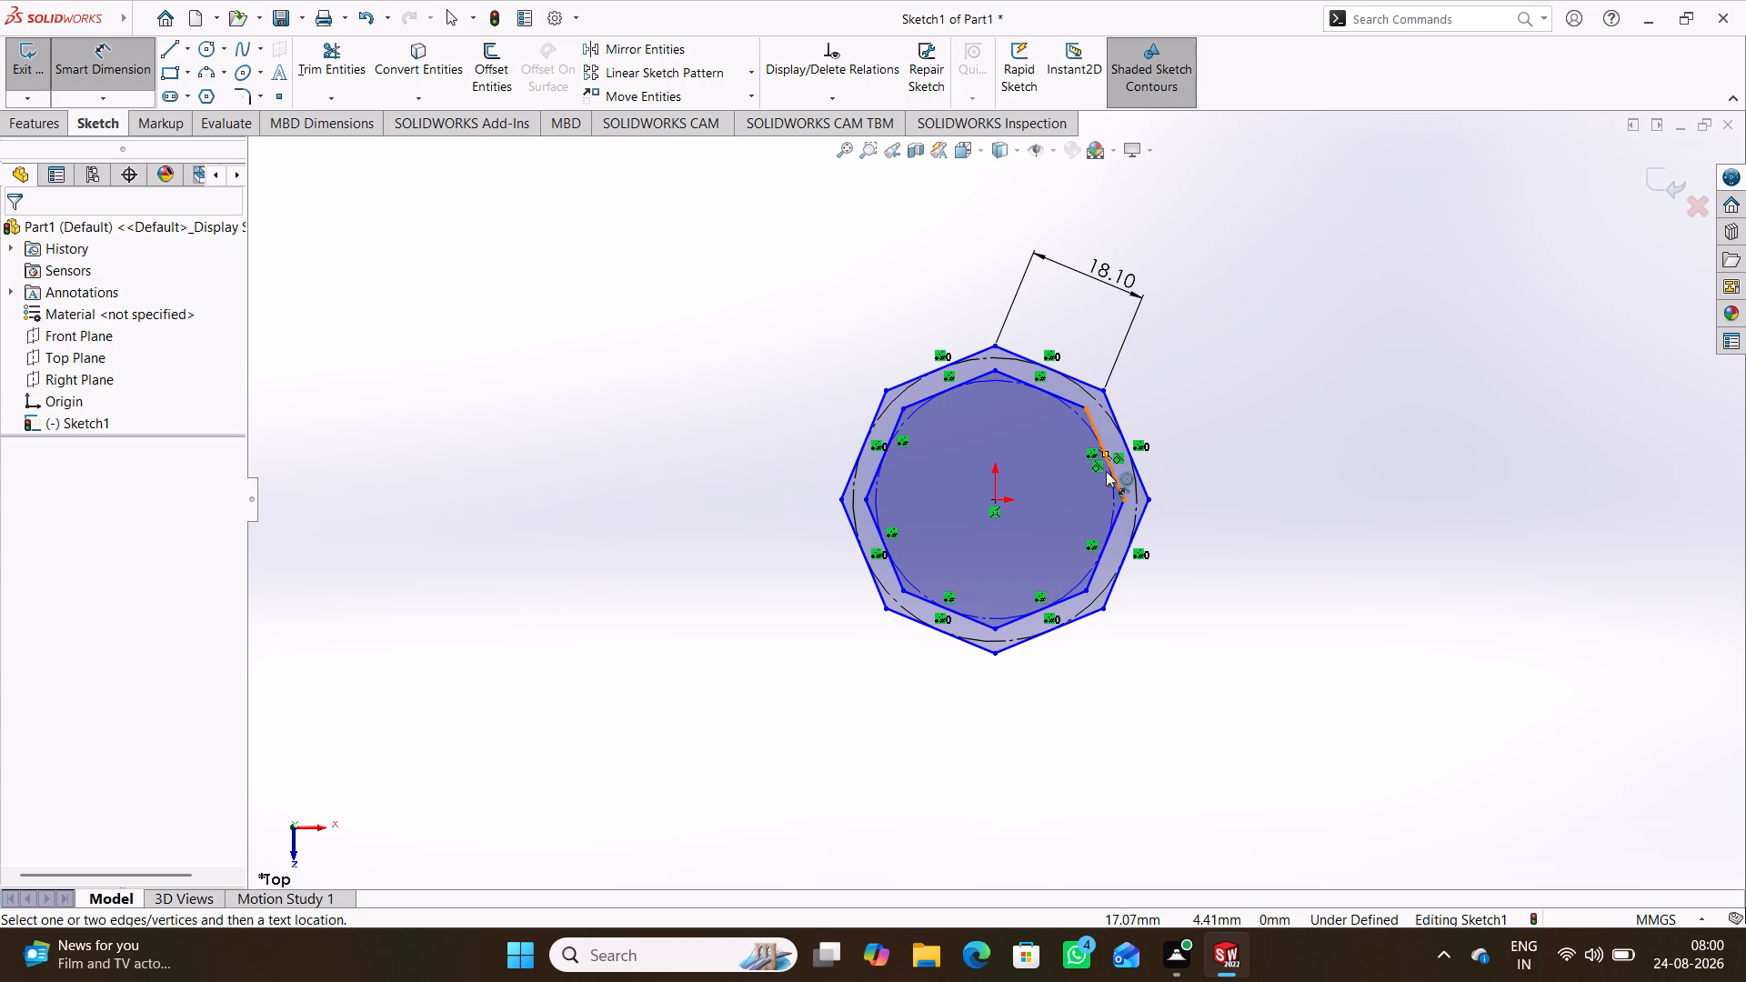
pyautogui.click(1107, 469)
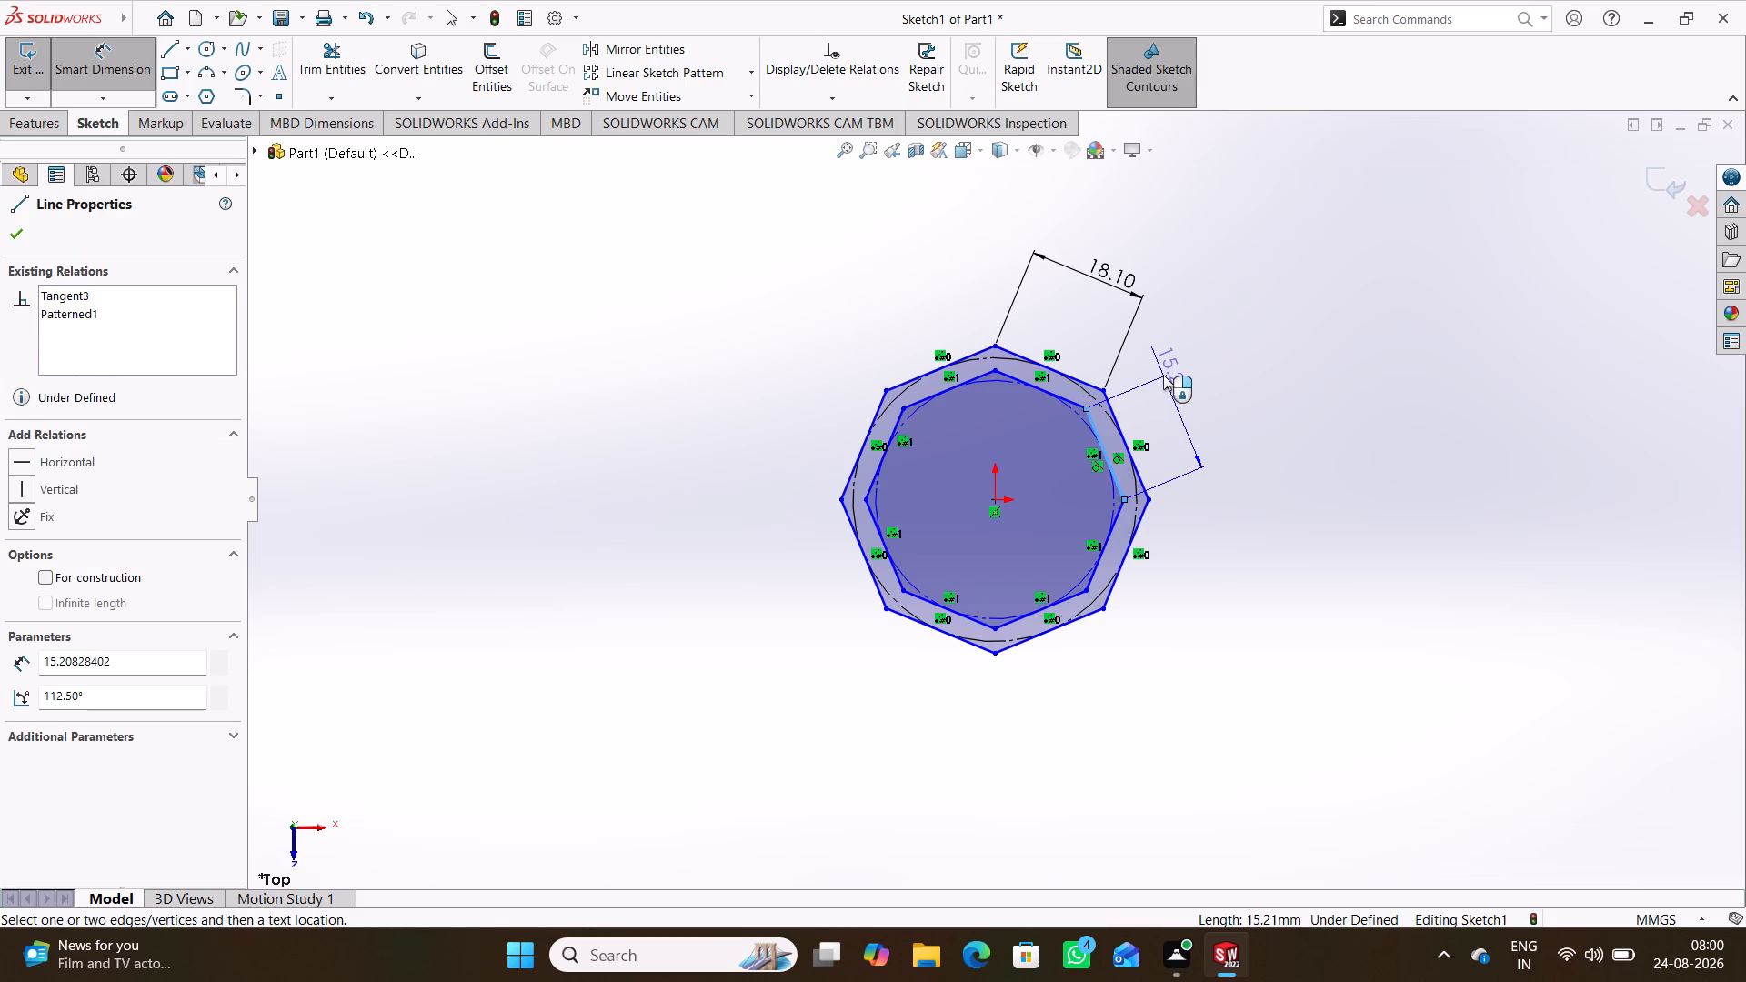
pyautogui.press('Escape')
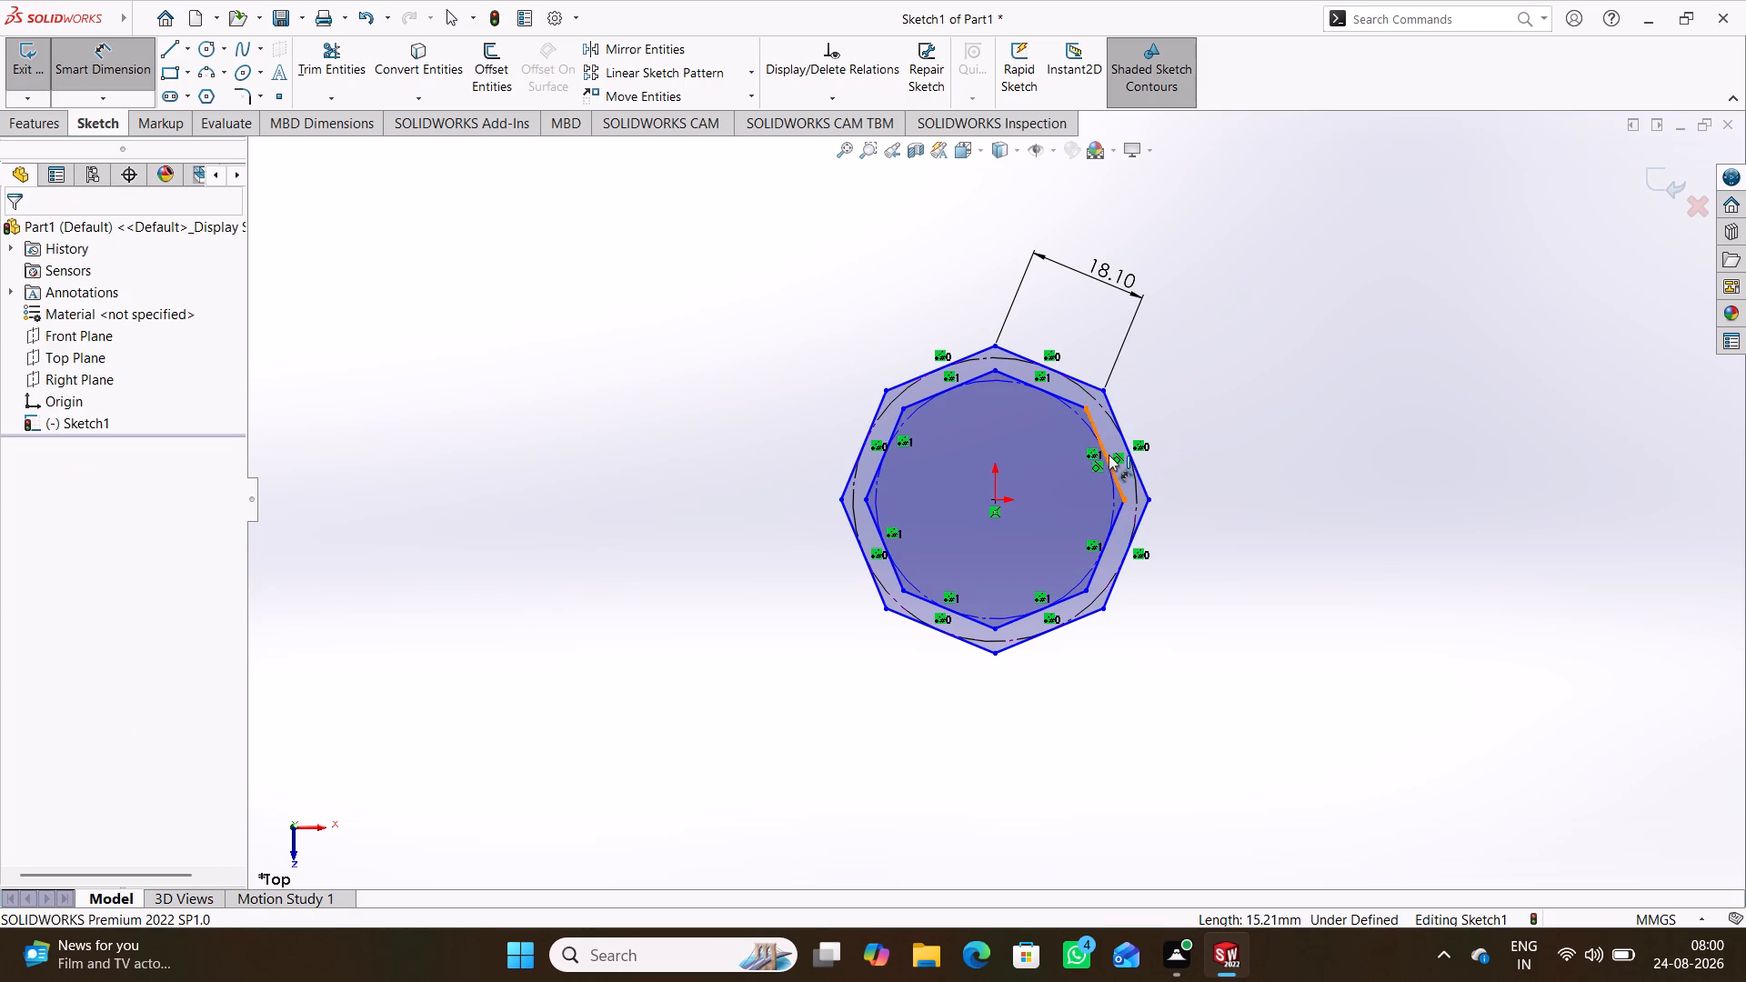
pyautogui.click(1105, 457)
pyautogui.click(1129, 460)
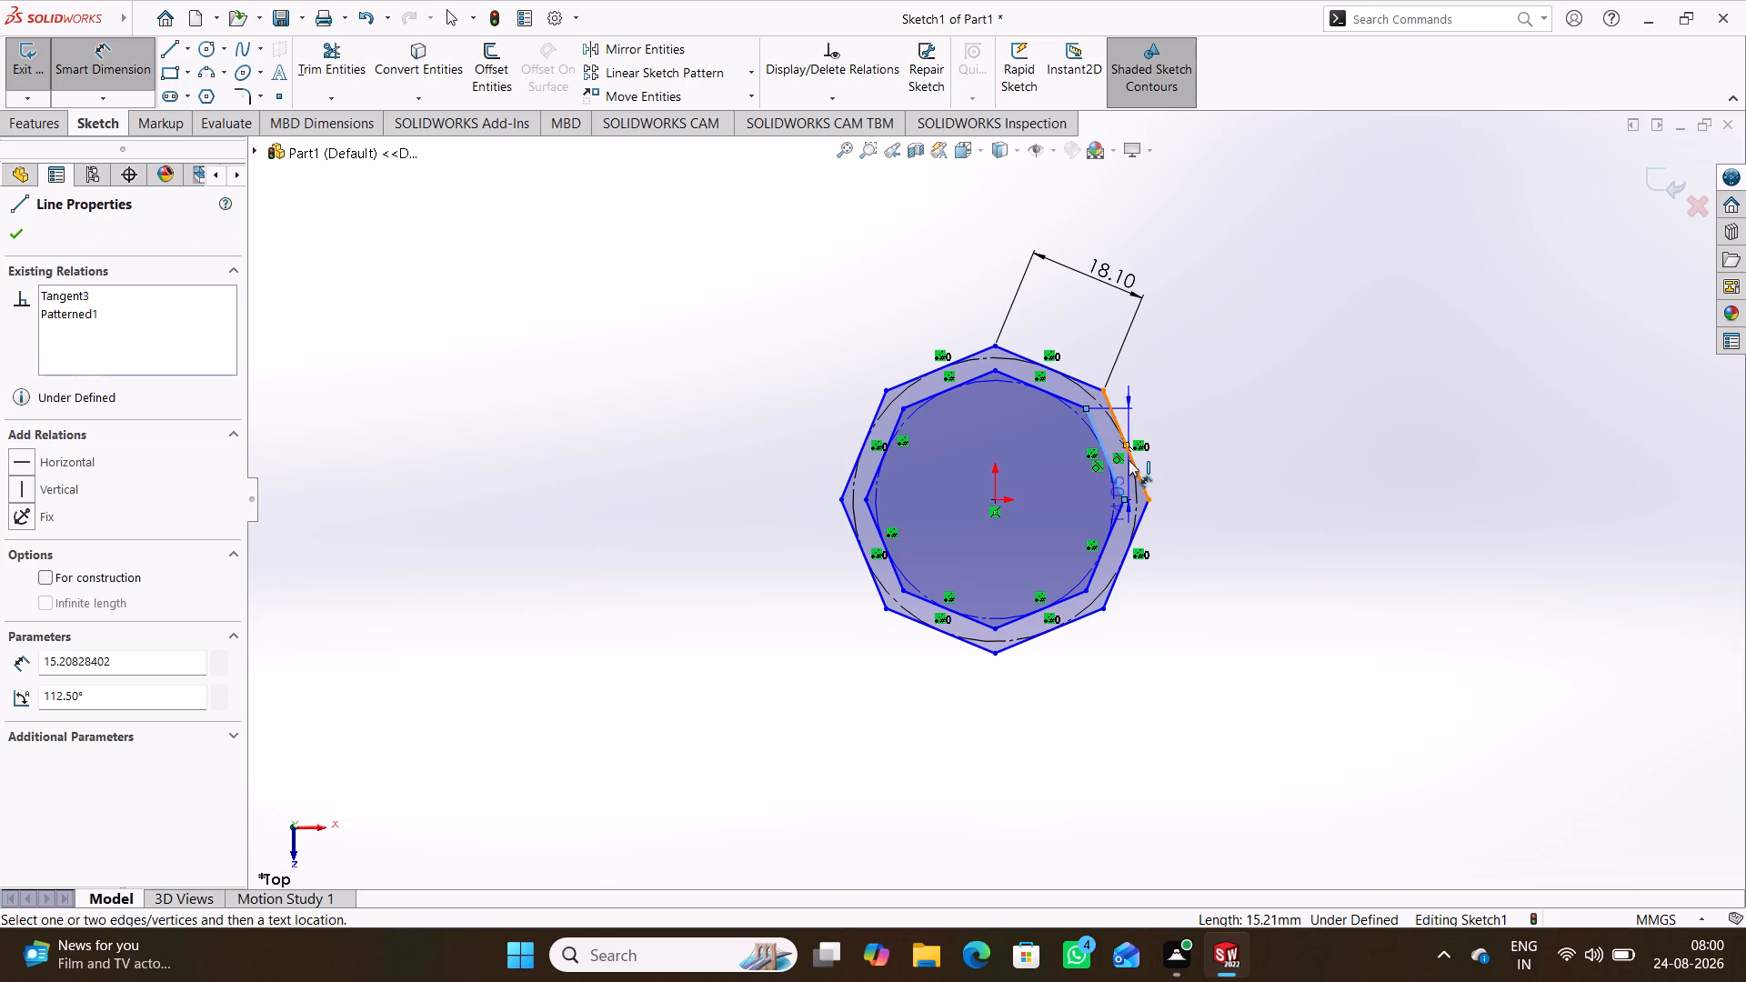
pyautogui.click(1179, 569)
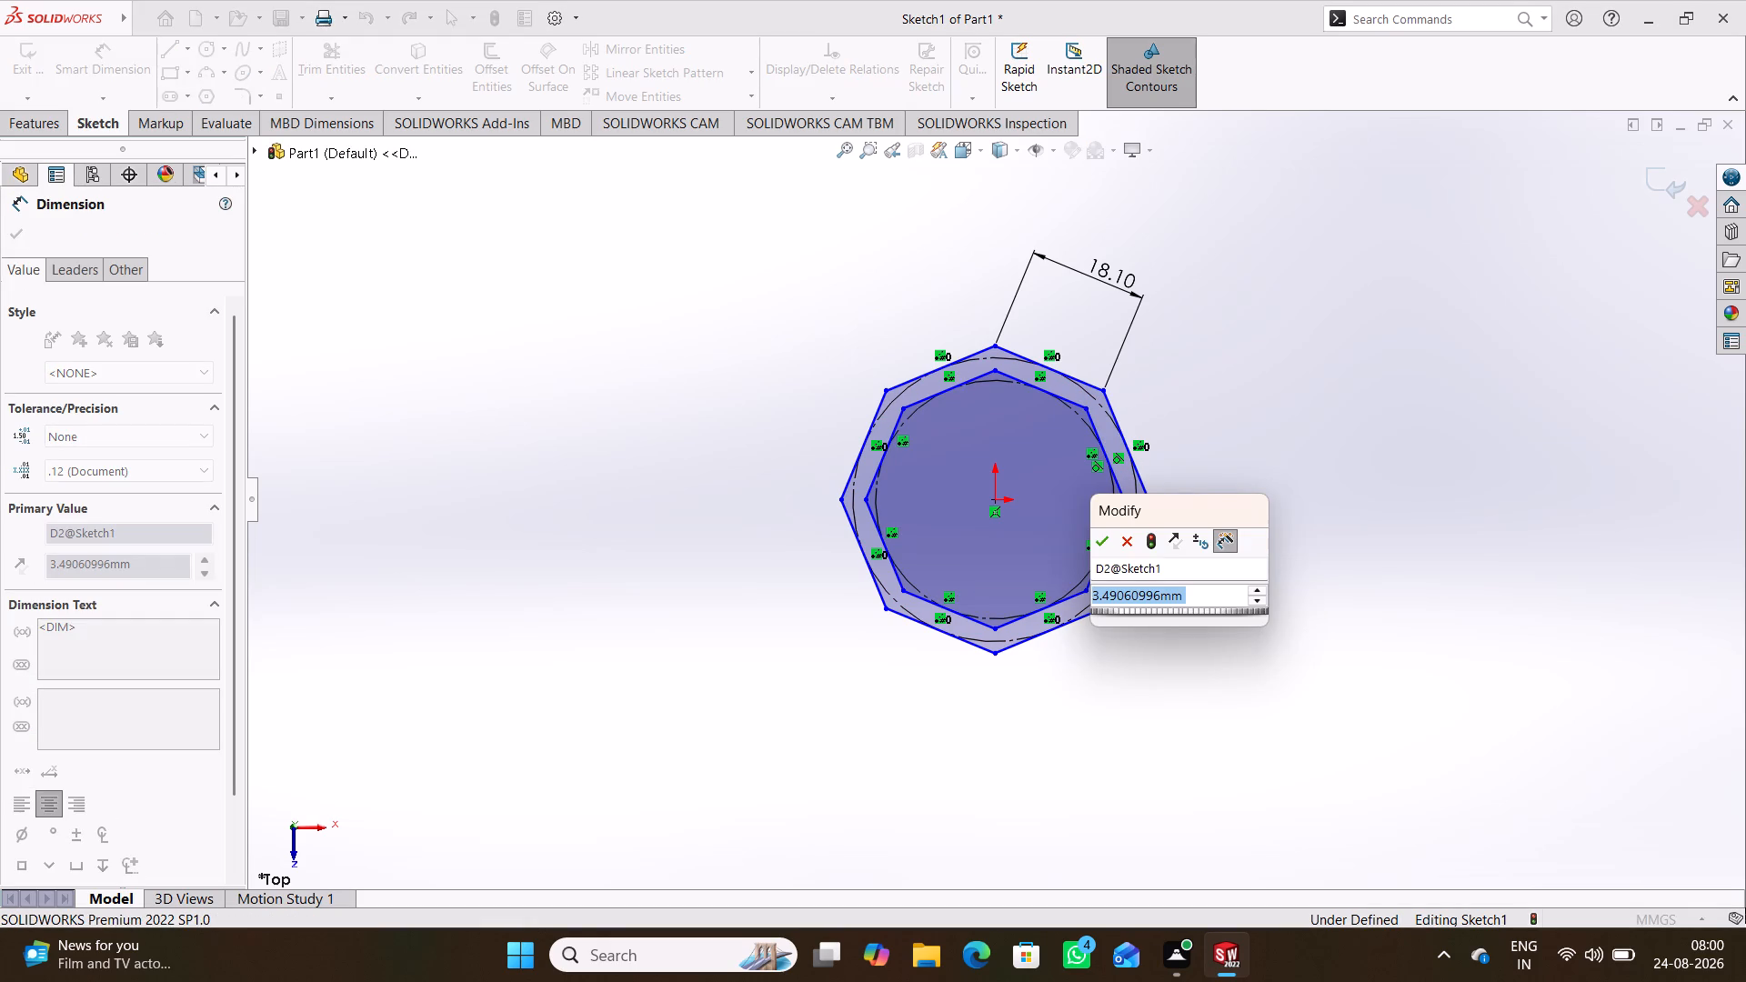
pyautogui.press('2')
pyautogui.write('.1')
pyautogui.press('Return')
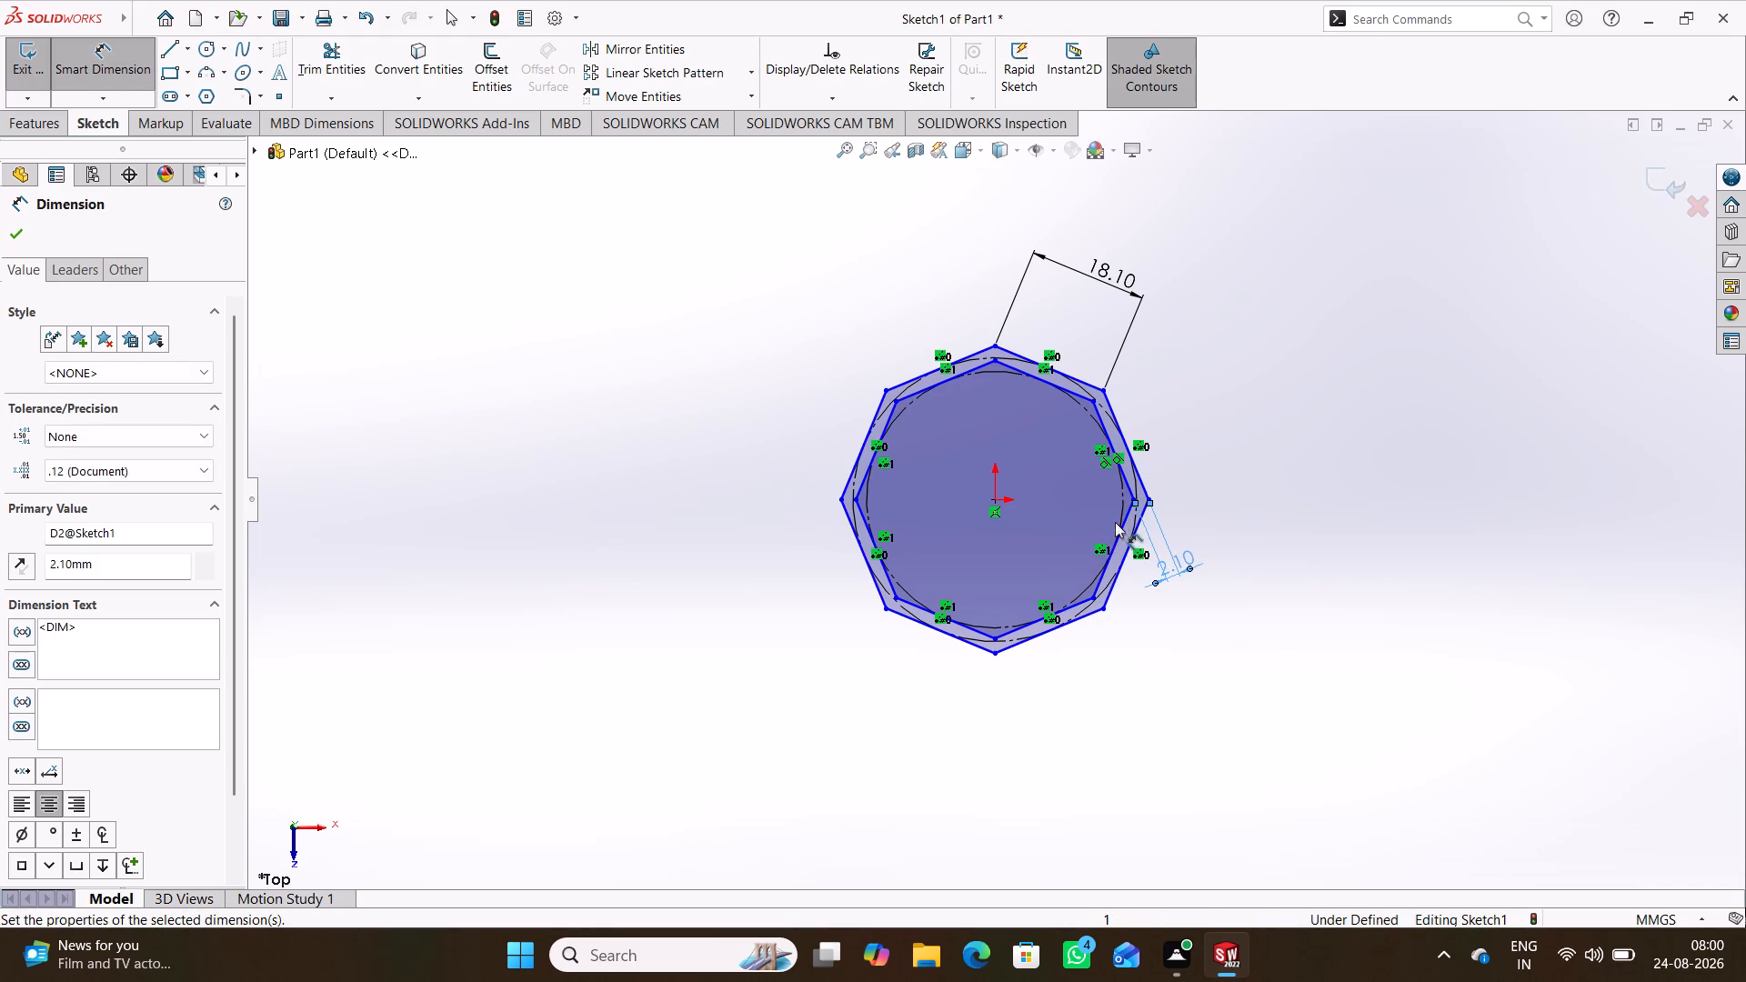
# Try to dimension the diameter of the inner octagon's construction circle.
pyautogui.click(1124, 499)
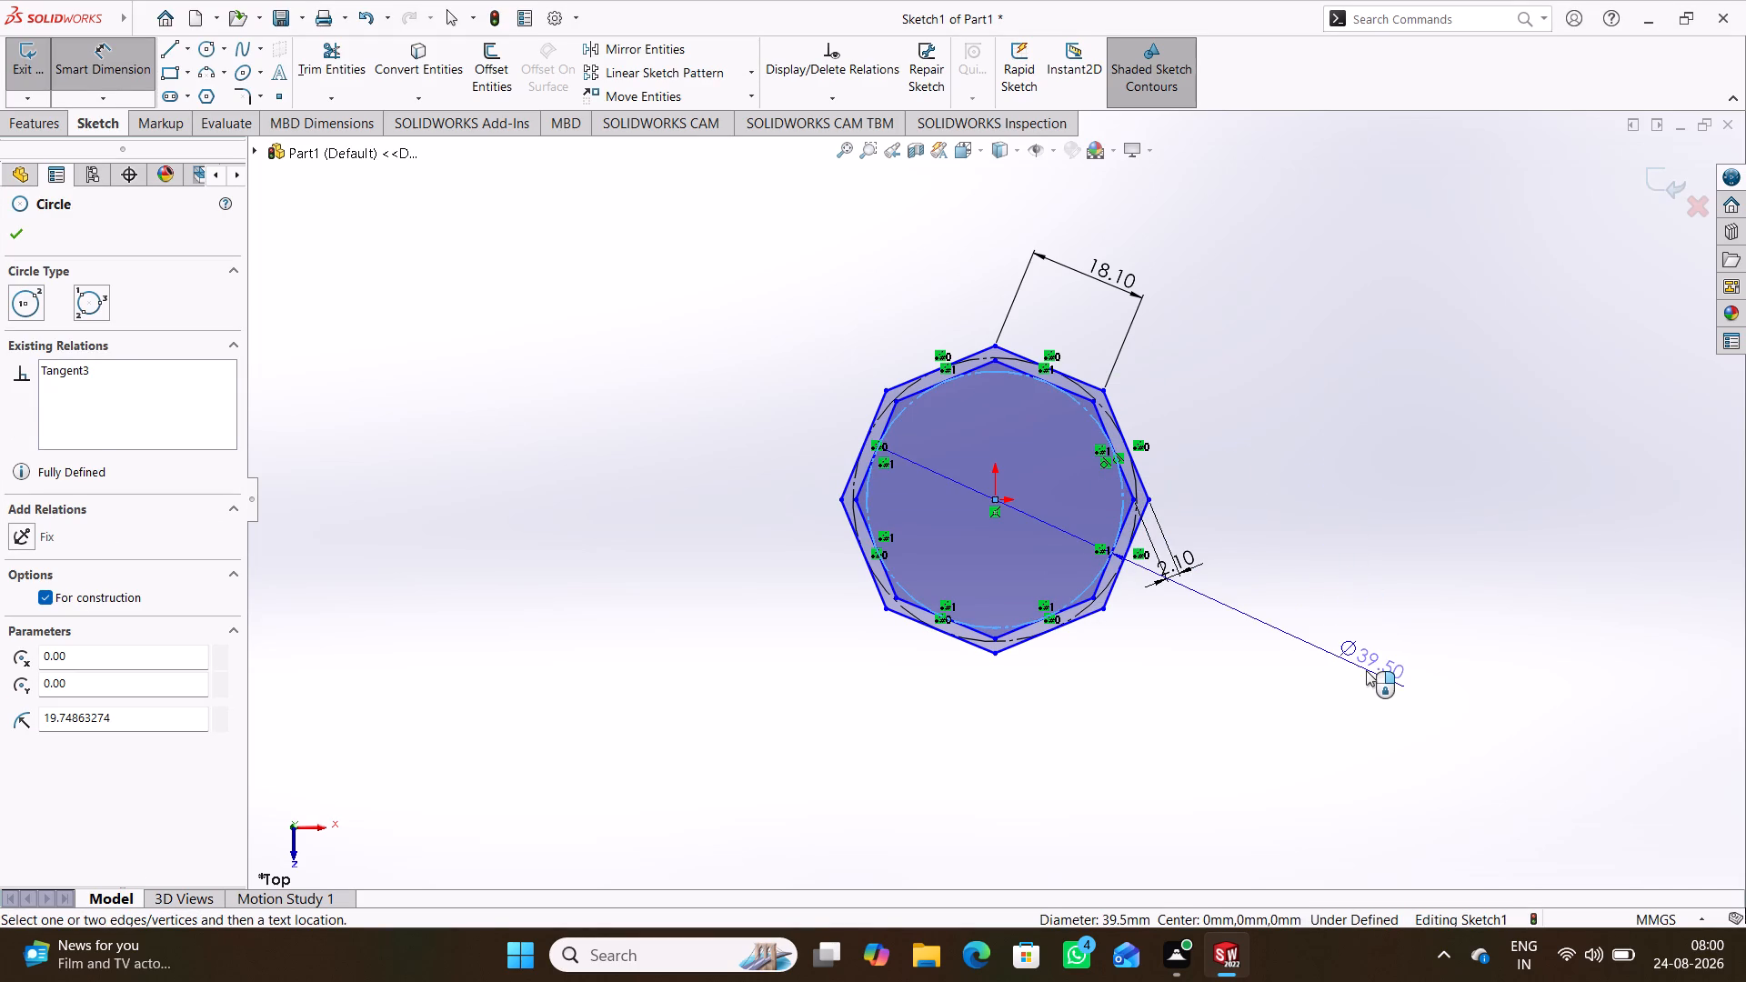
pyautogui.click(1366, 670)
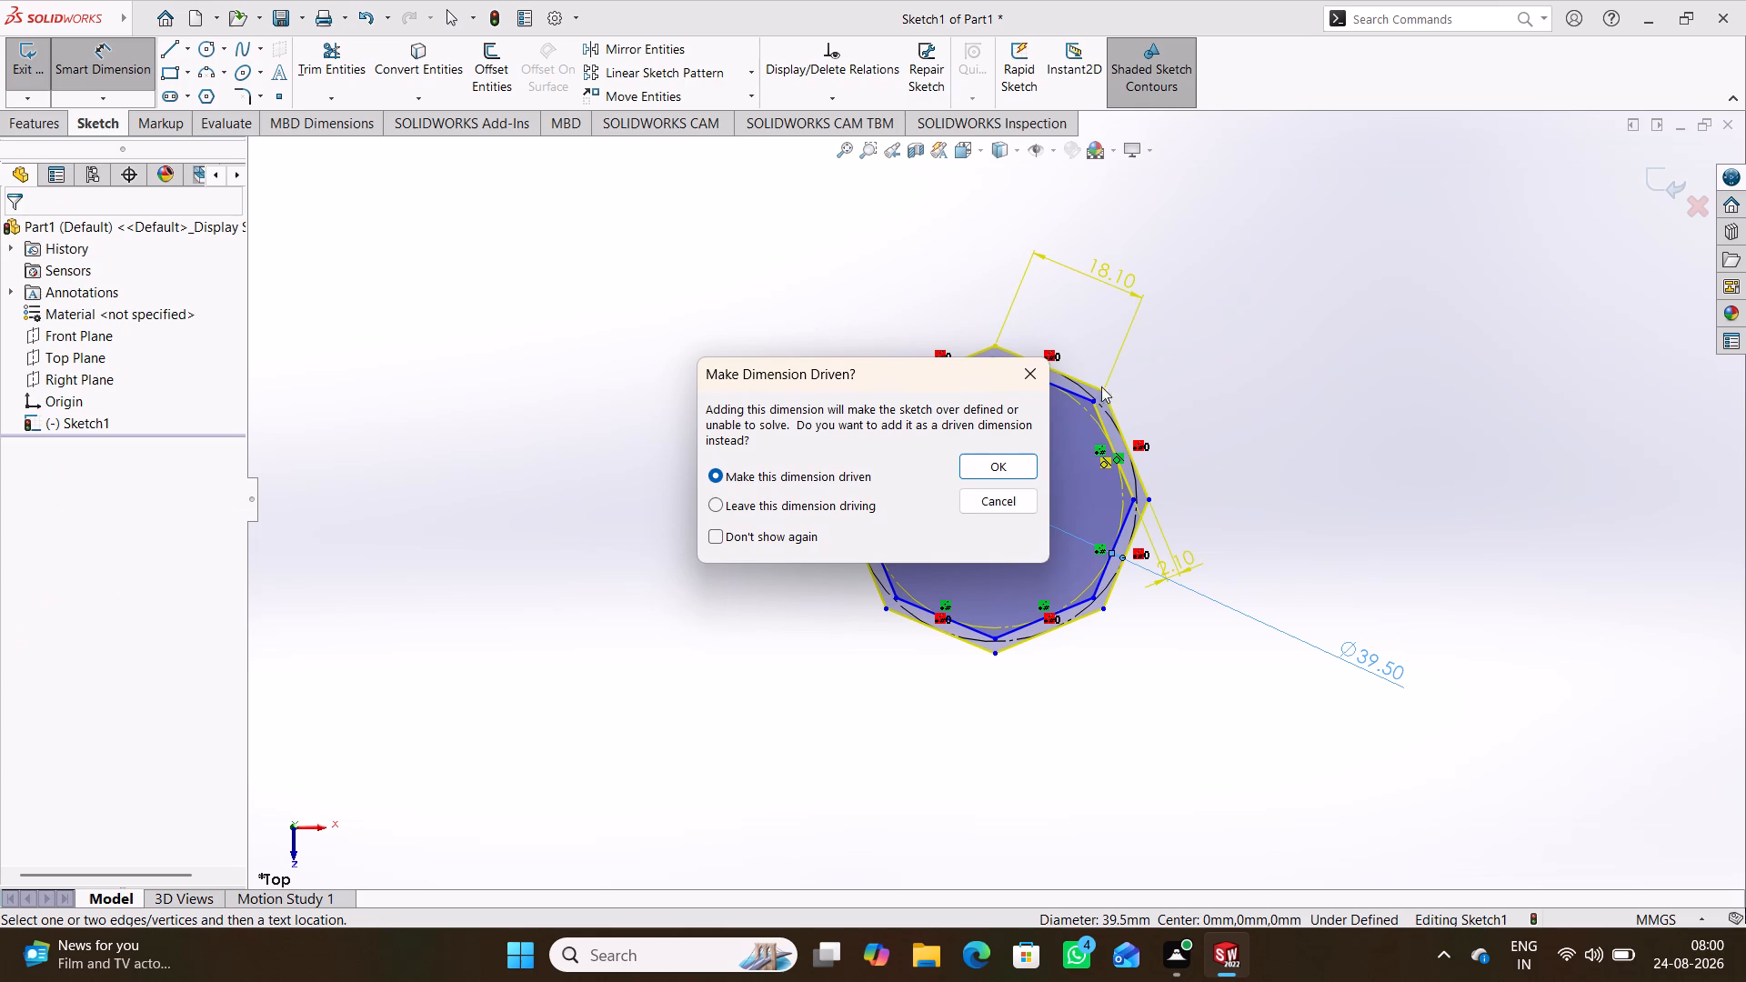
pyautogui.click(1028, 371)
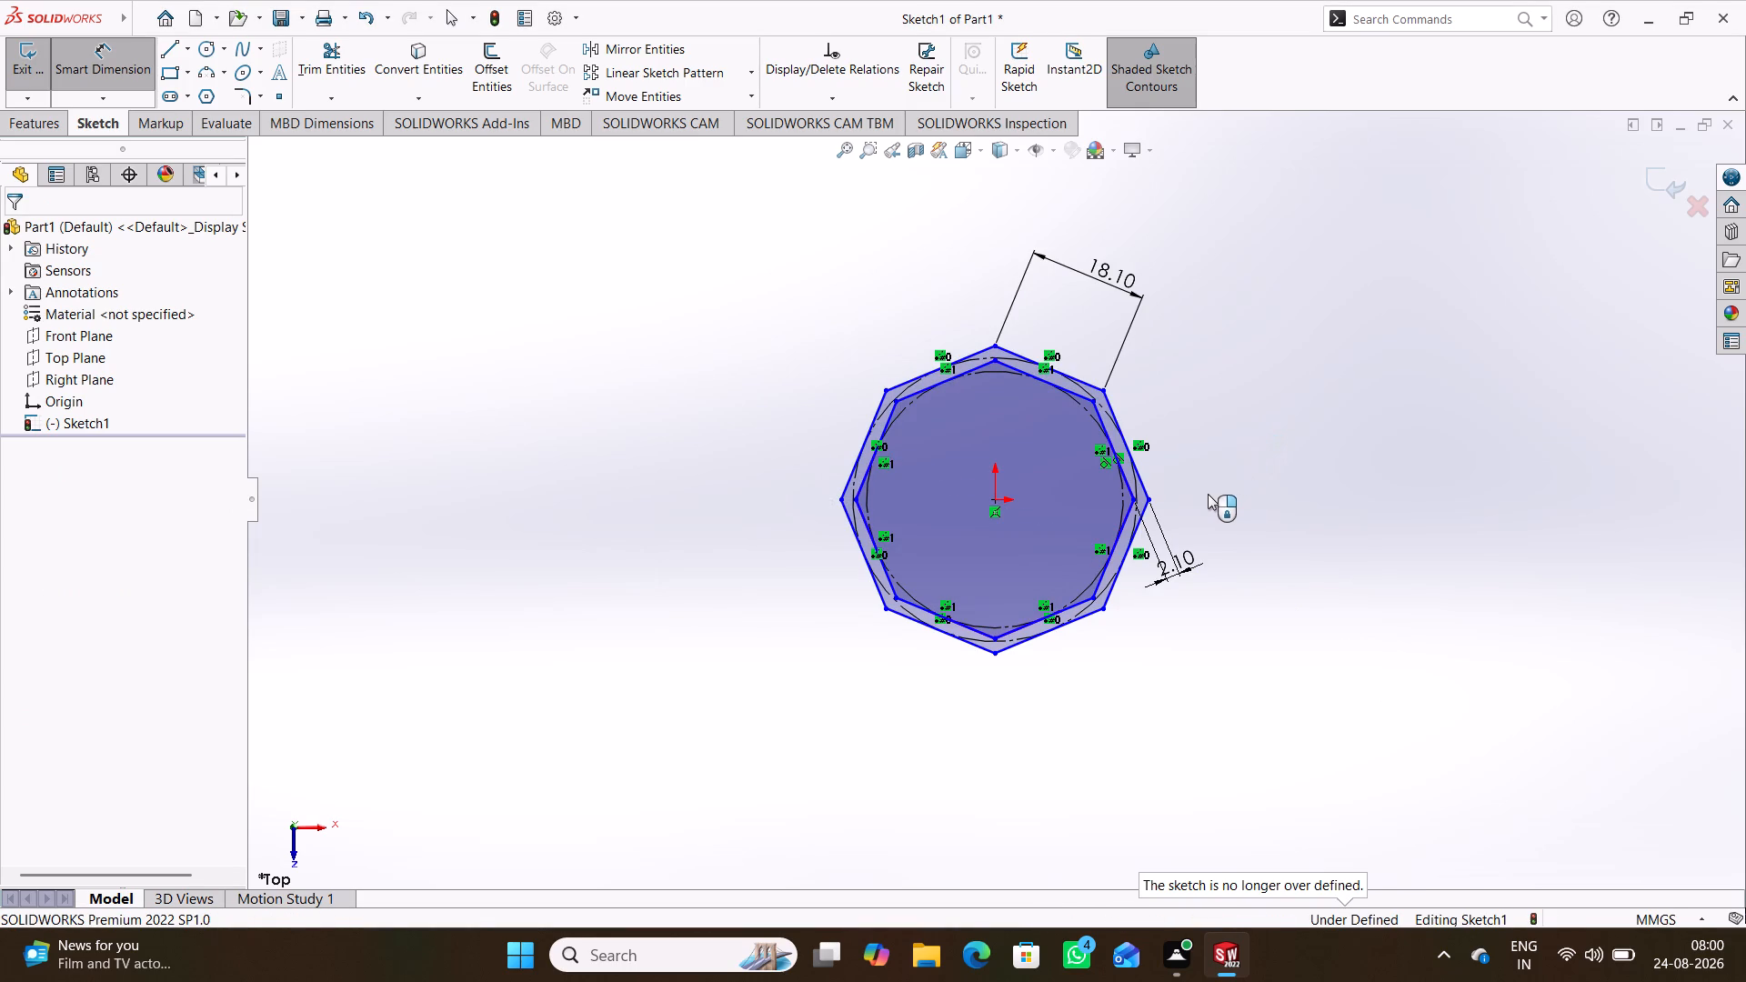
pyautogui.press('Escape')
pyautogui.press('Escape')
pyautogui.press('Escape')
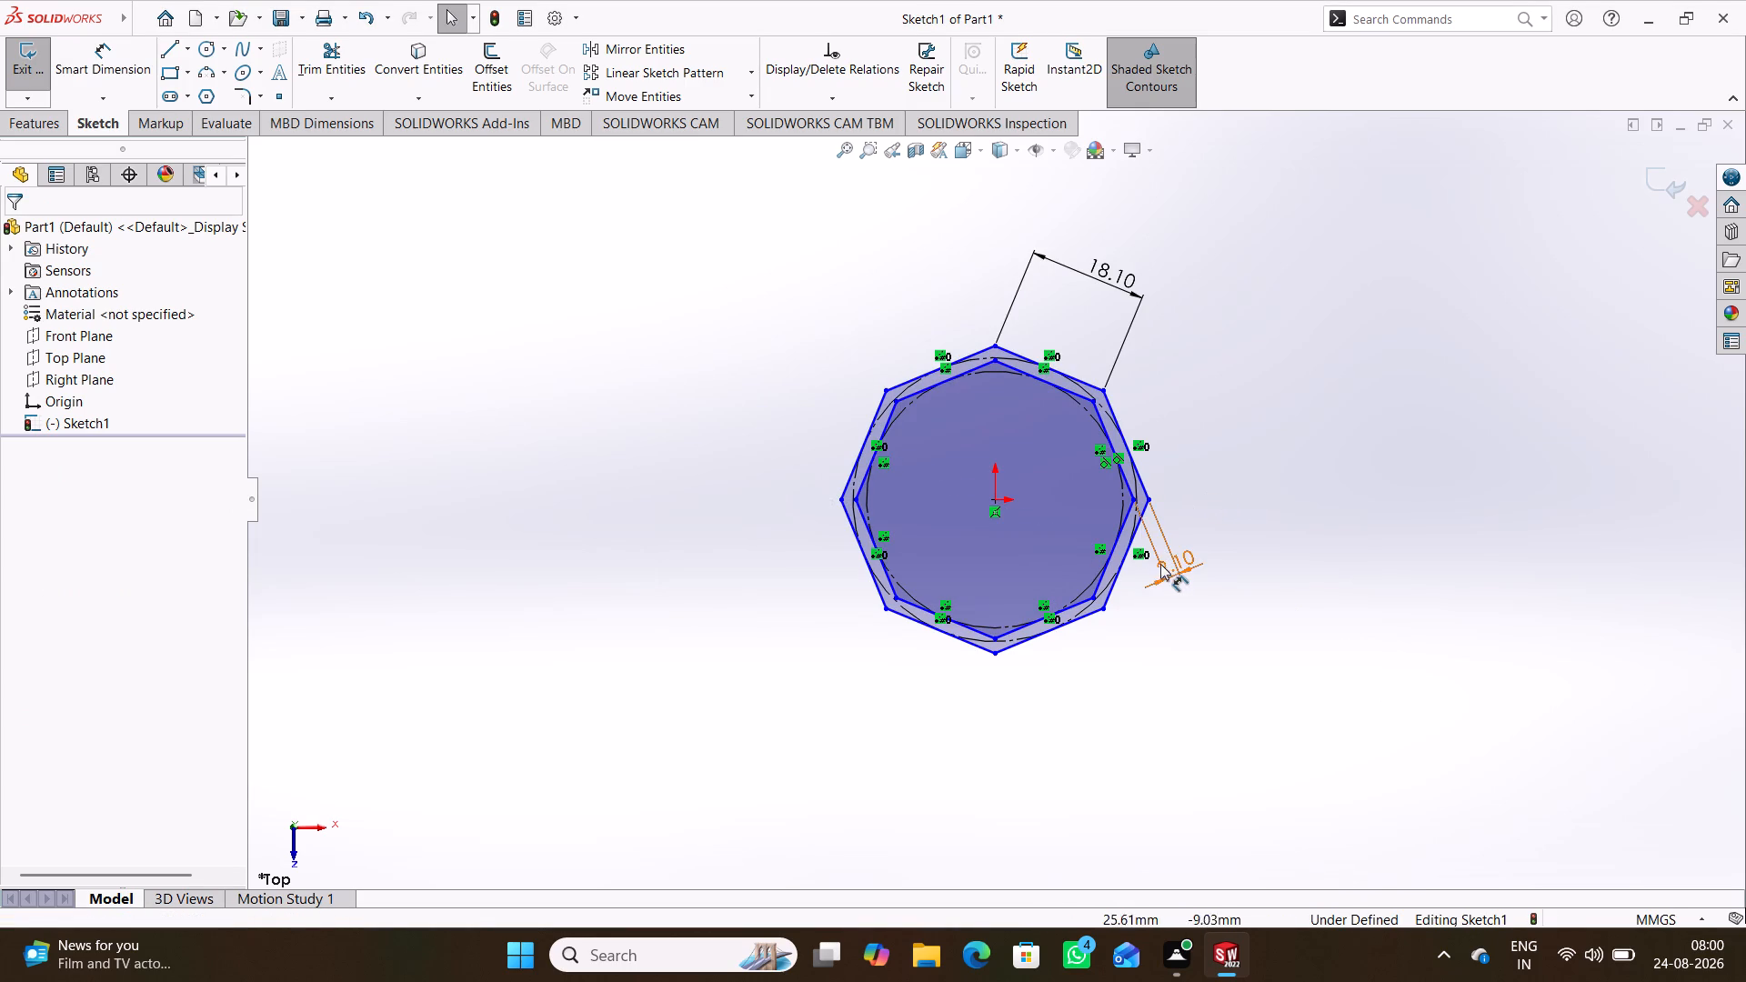
# Delete the 2.1 mm spacing dimension between the two octagons.
pyautogui.click(1169, 568)
pyautogui.press('Delete')
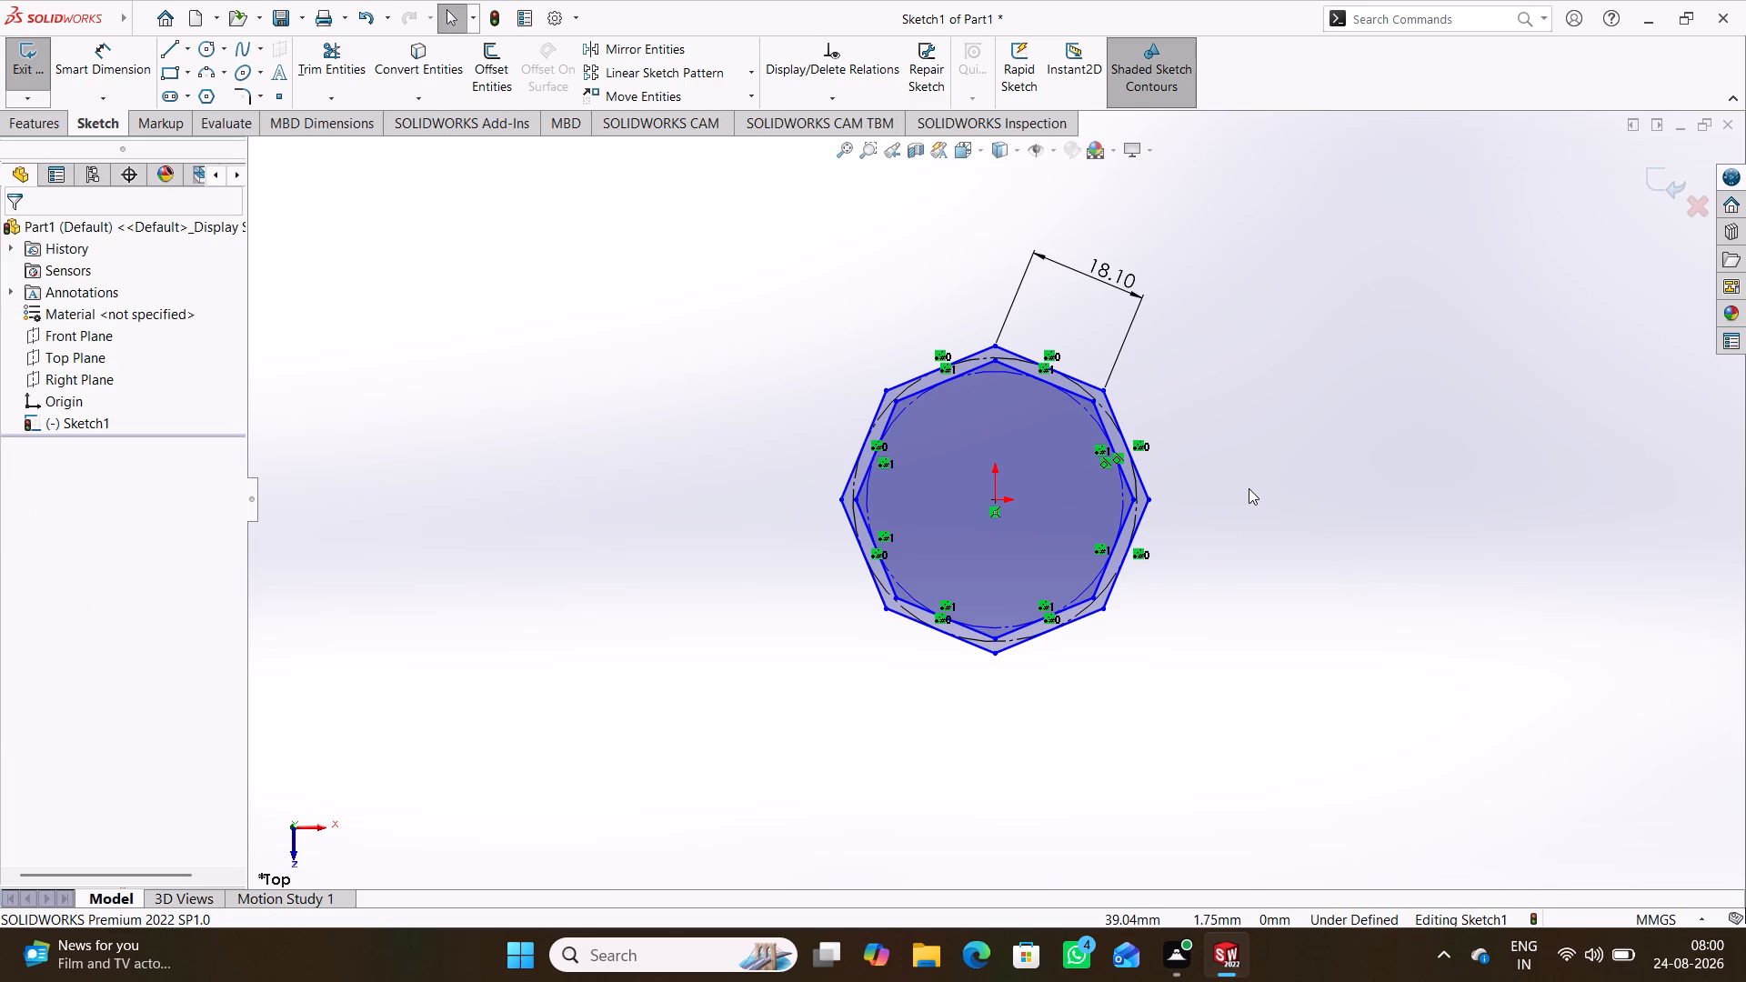
pyautogui.moveTo(1249, 488); pyautogui.dragTo(1250, 443)
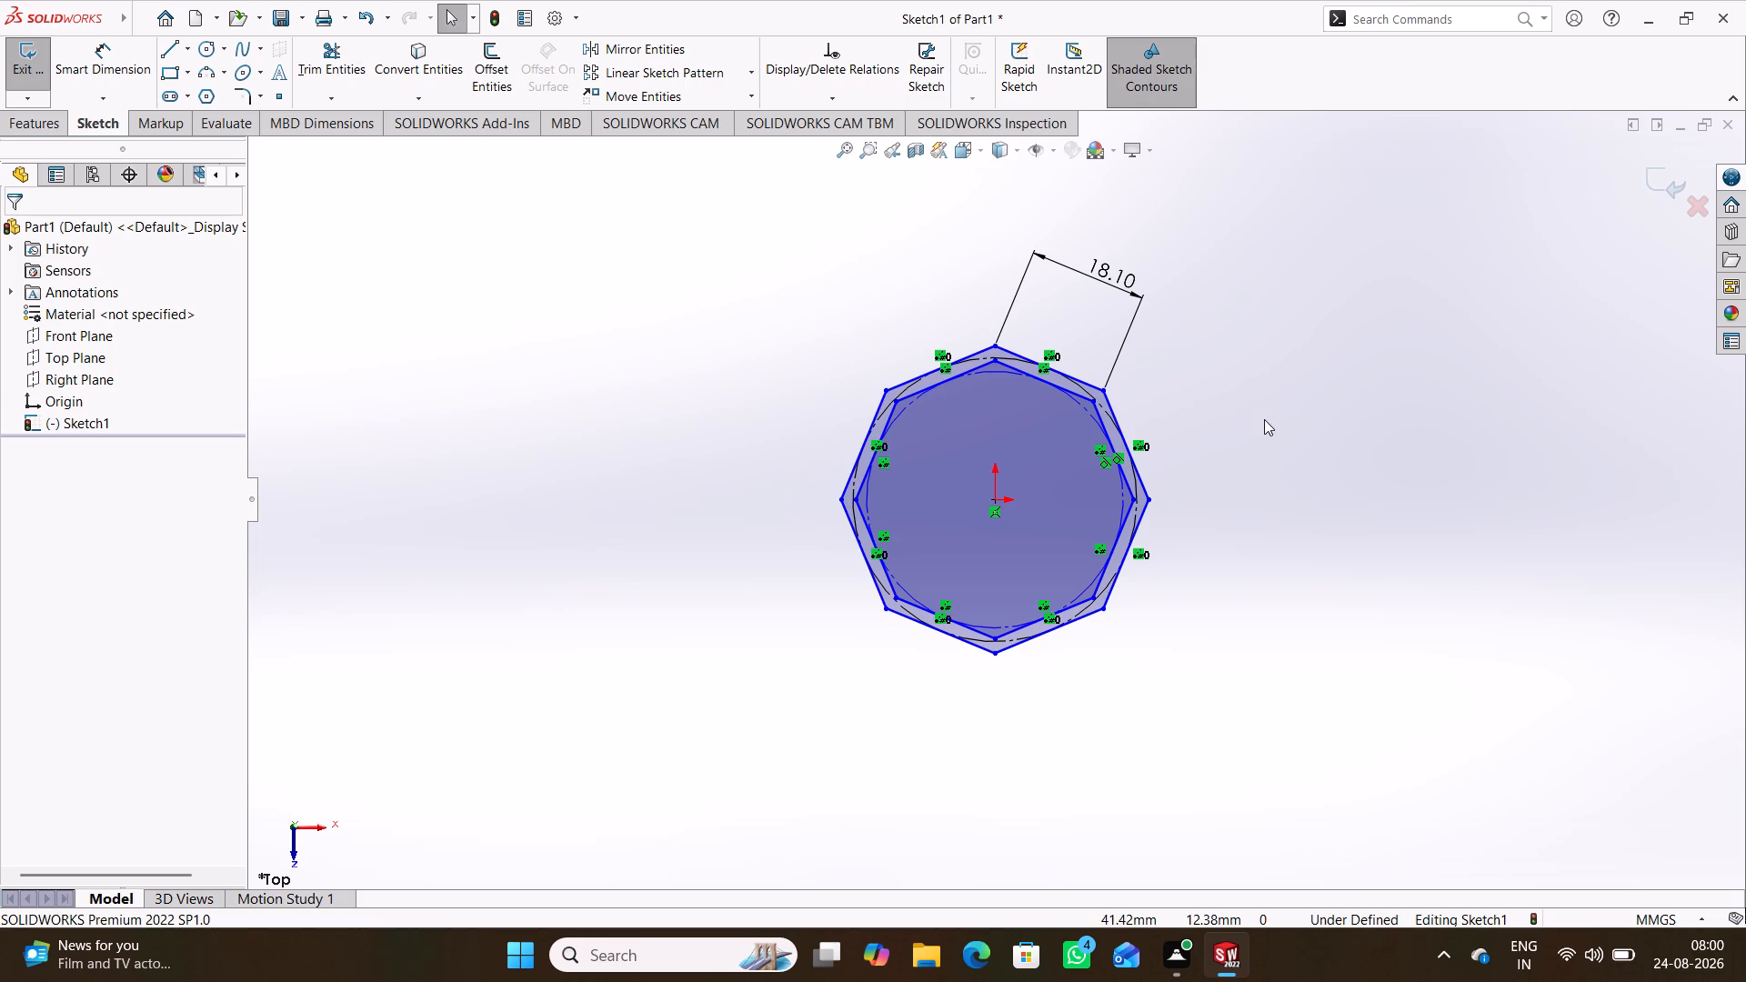
# Dimension the diameter of the inner octagon's construction circle to 39.6 mm.
pyautogui.moveTo(1264, 419); pyautogui.dragTo(1229, 157, button='right')
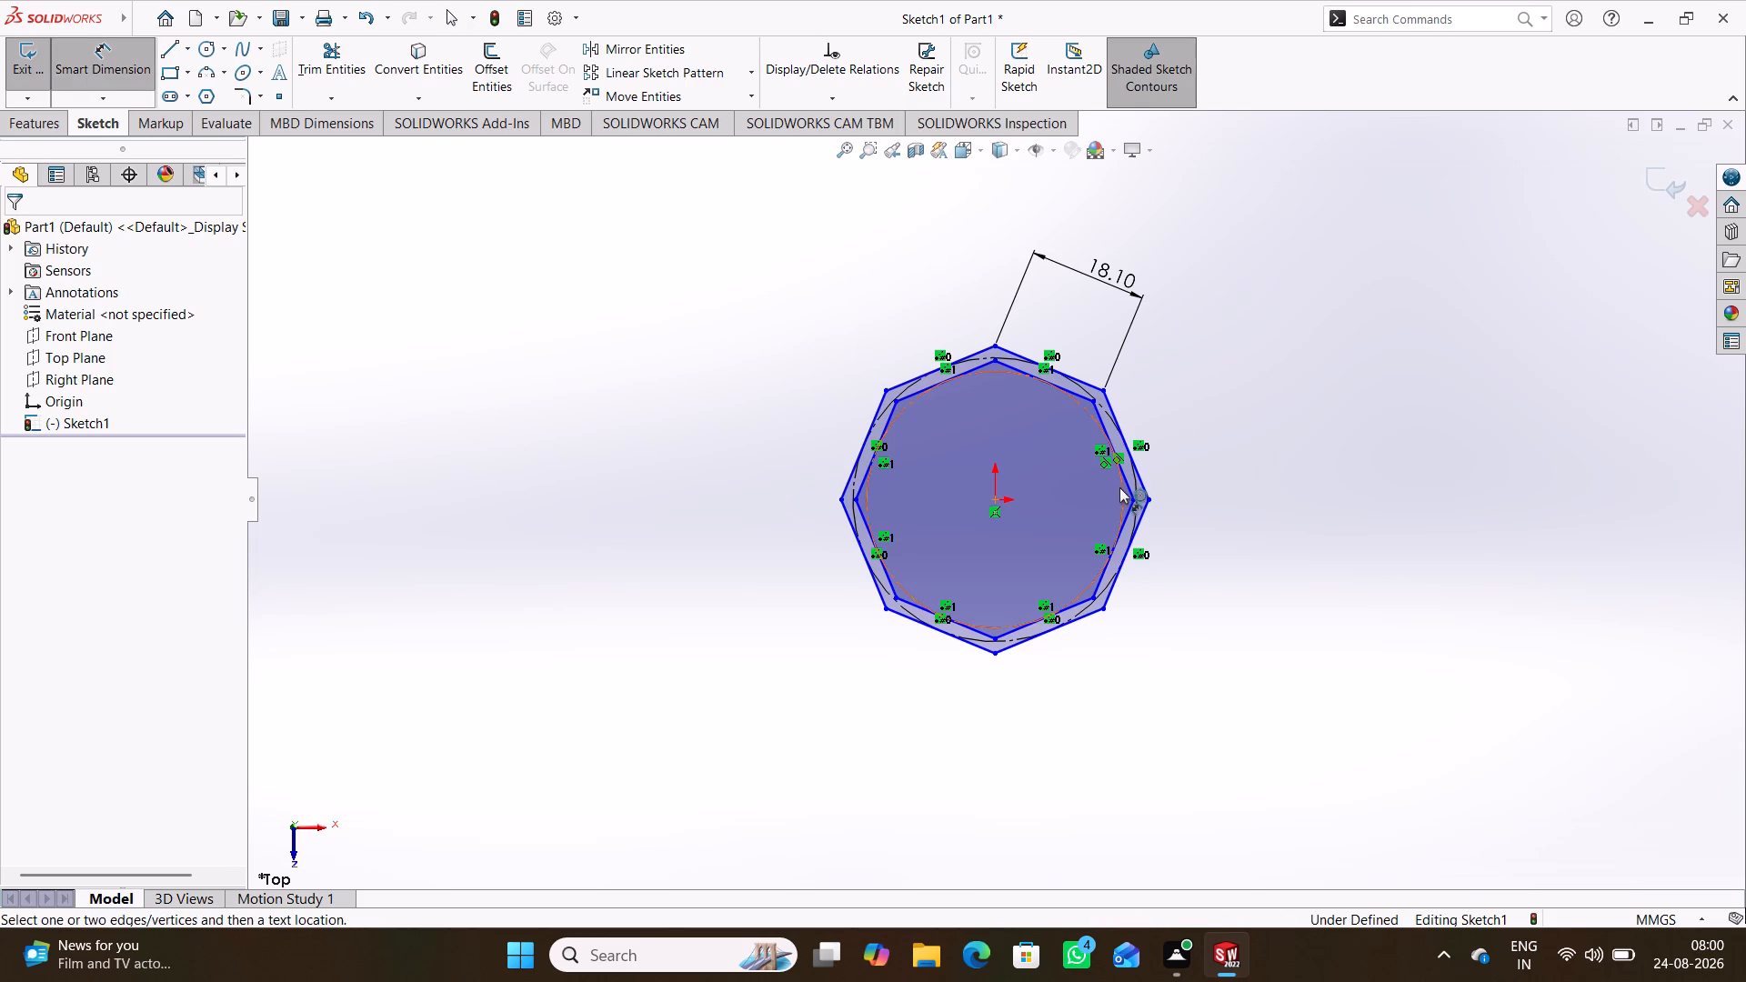
pyautogui.click(1118, 494)
pyautogui.click(1230, 425)
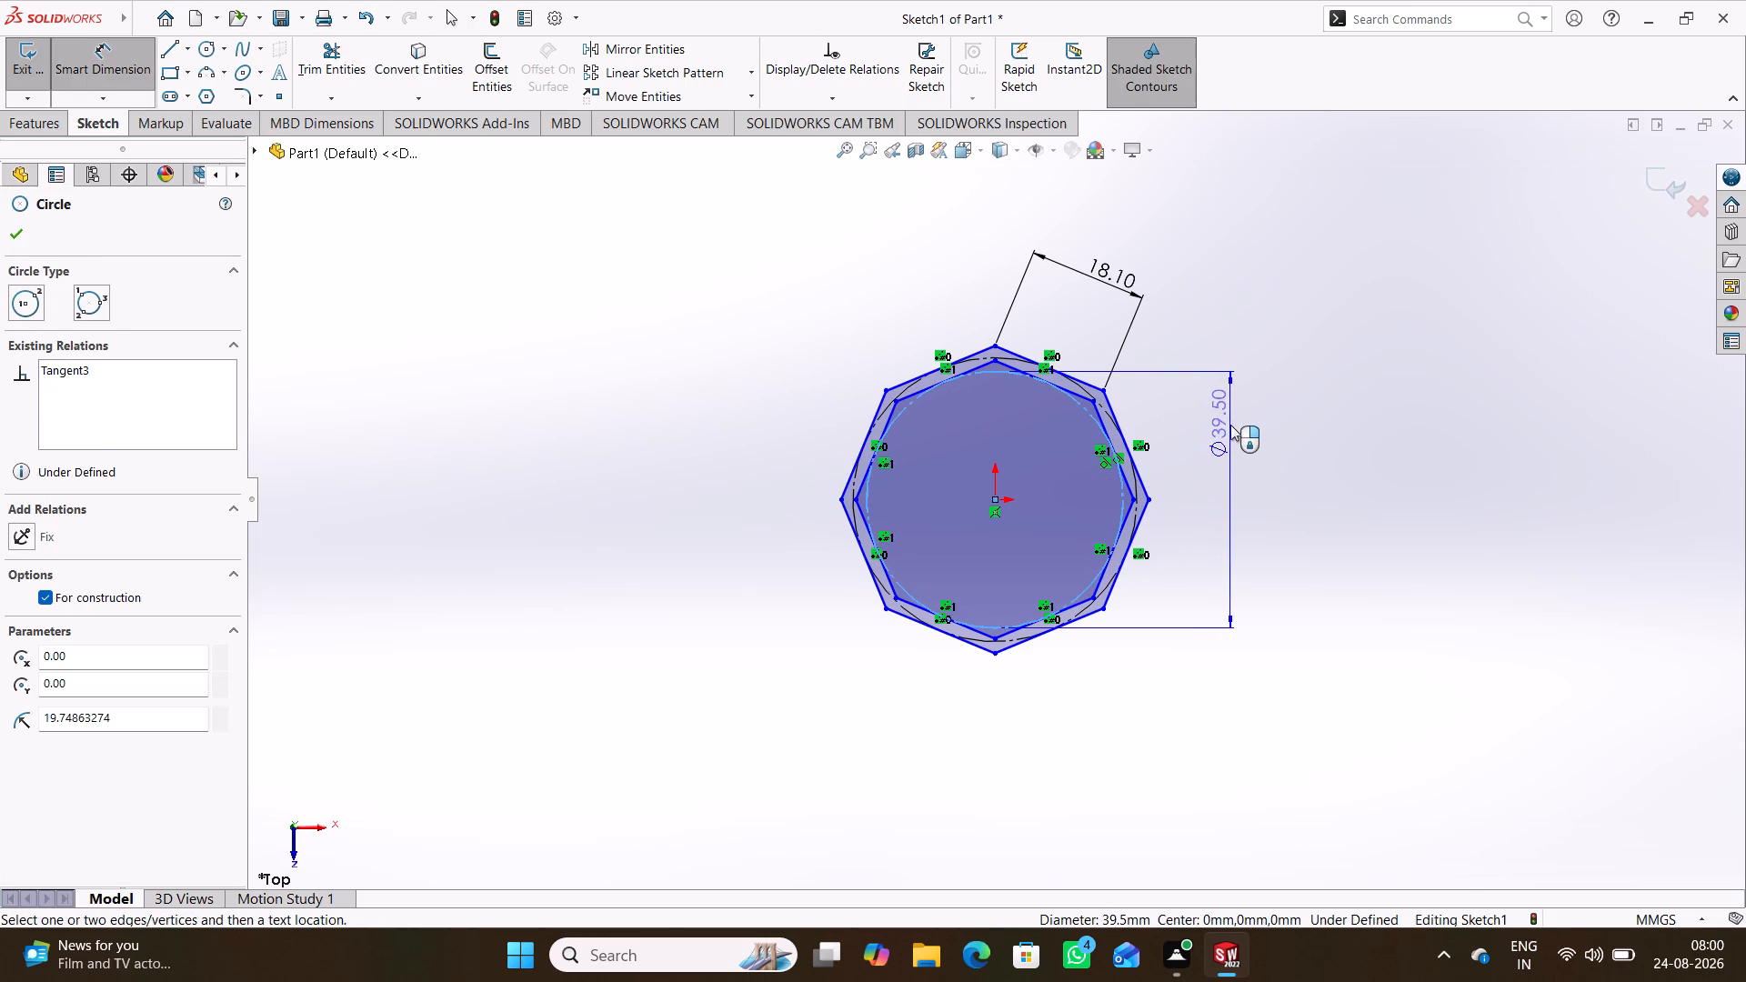
pyautogui.write('39')
pyautogui.write('.6')
pyautogui.press('Return')
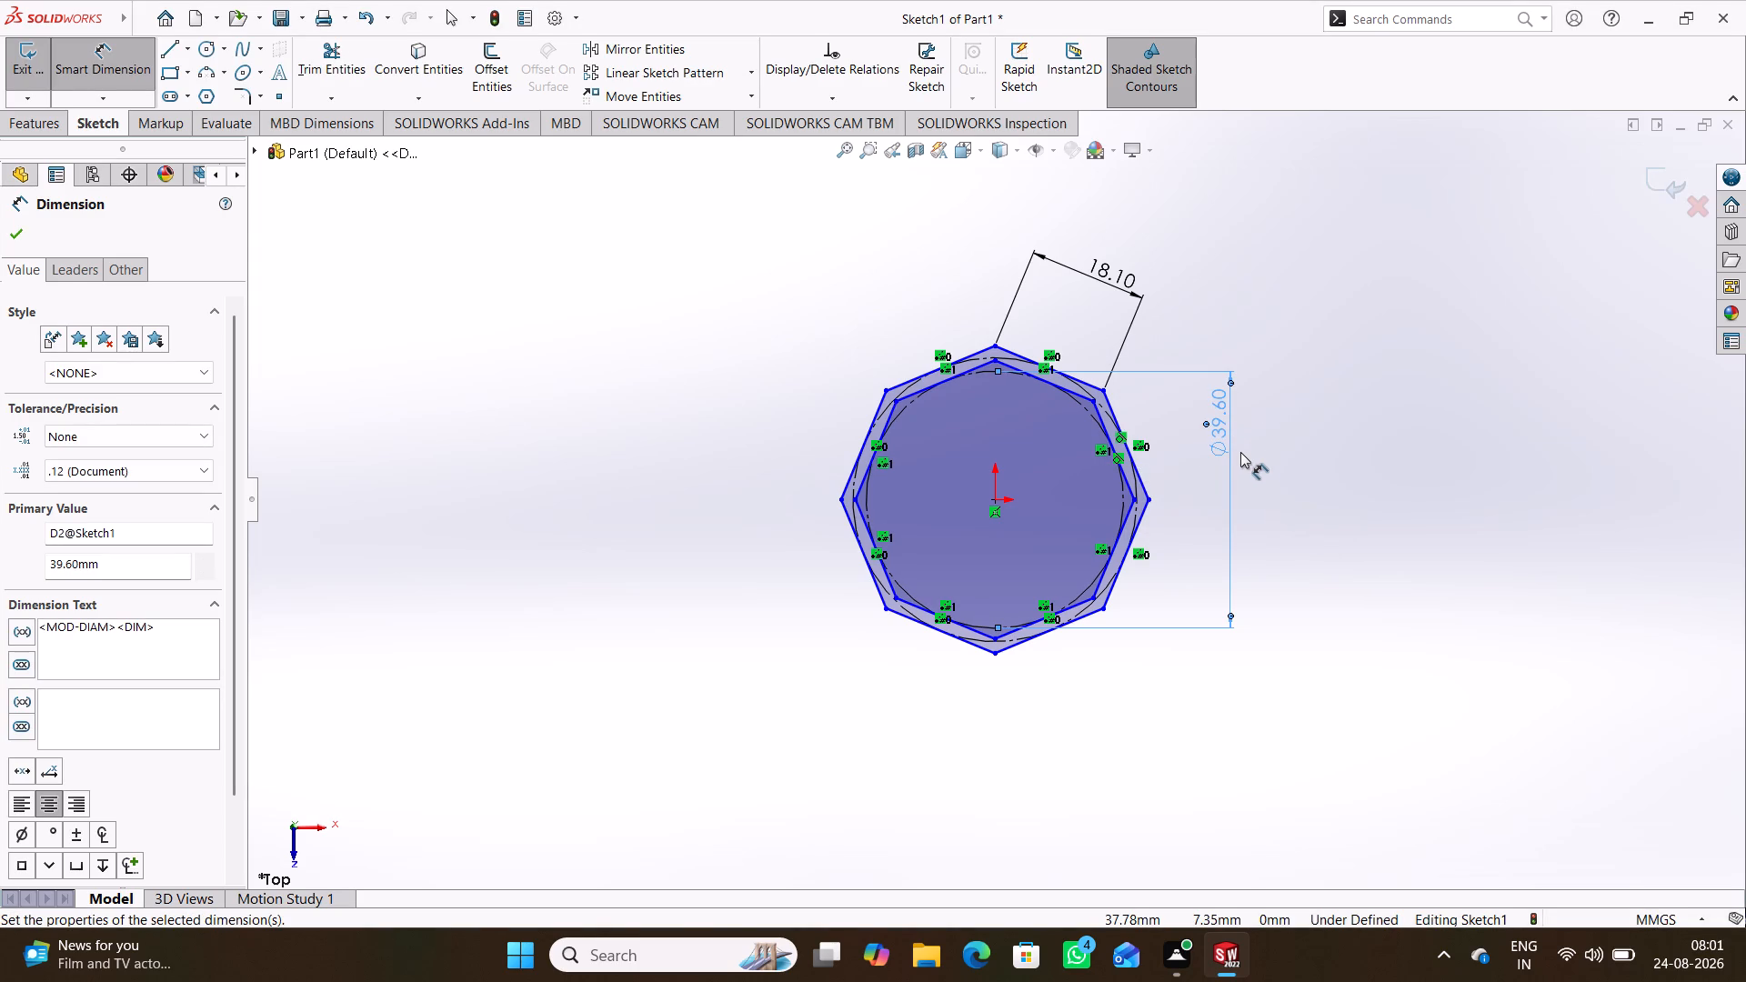
pyautogui.press('Escape')
pyautogui.press('Escape')
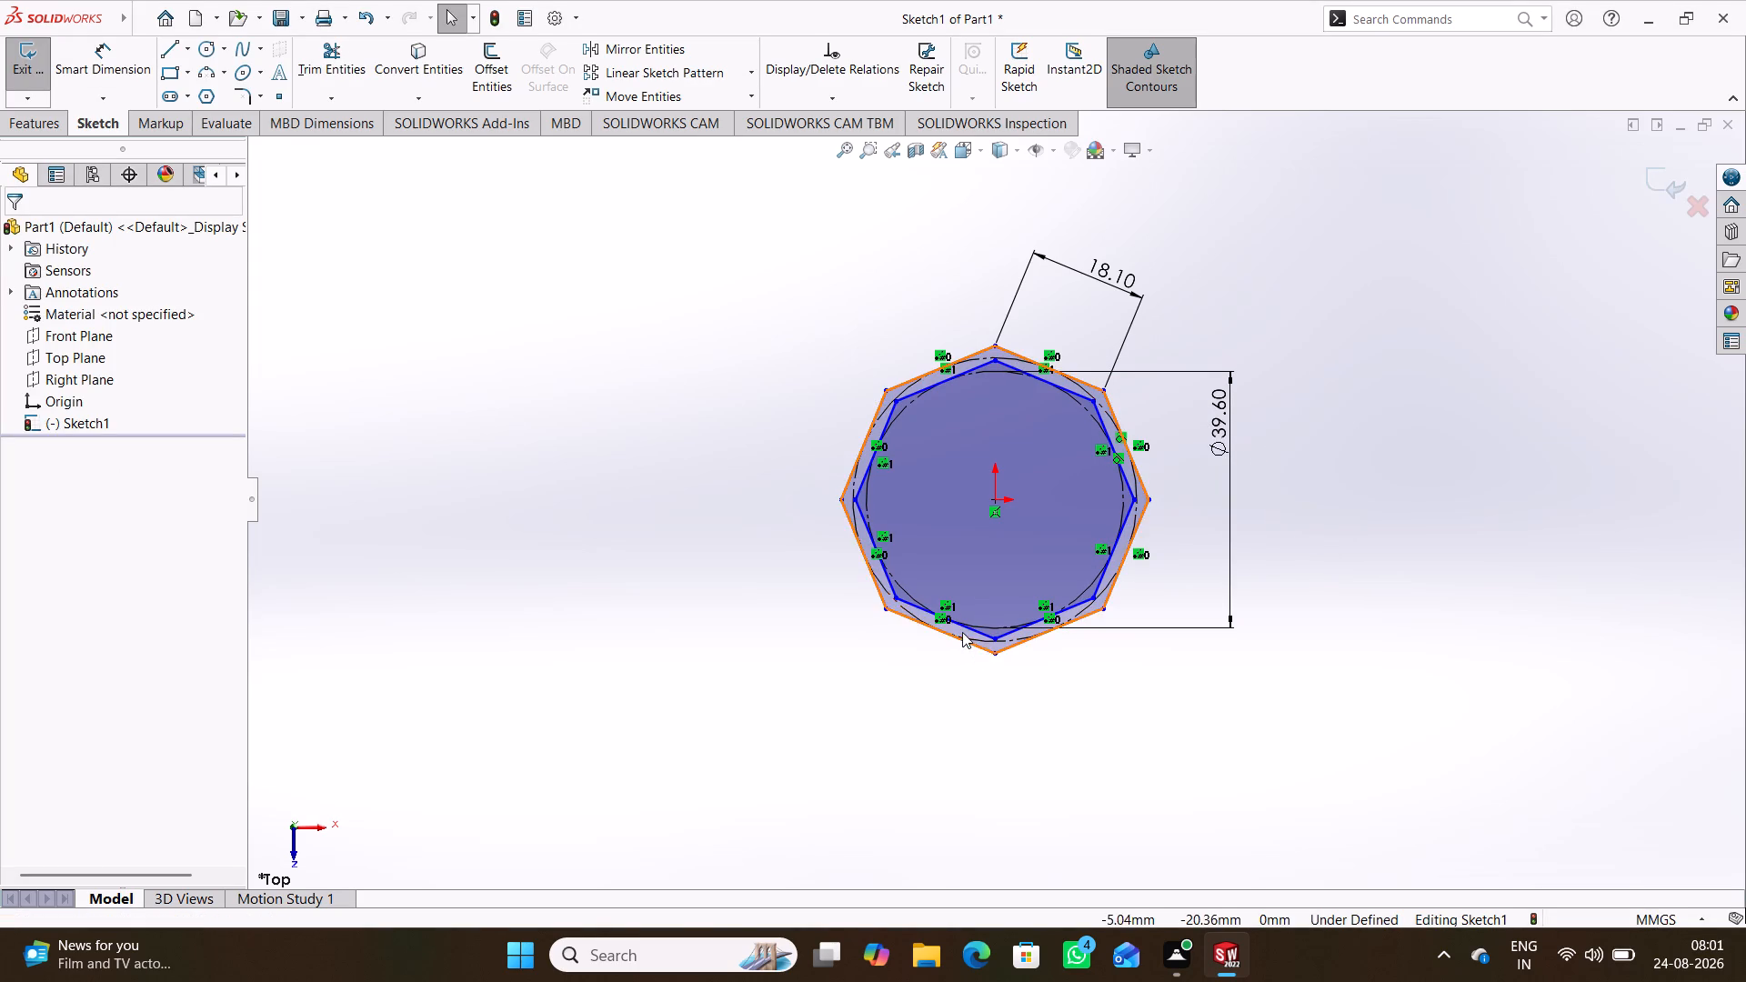
# Add a horizontal relation to one lower side of the inner octagon and one lower side of the outer octagon.
pyautogui.click(968, 626)
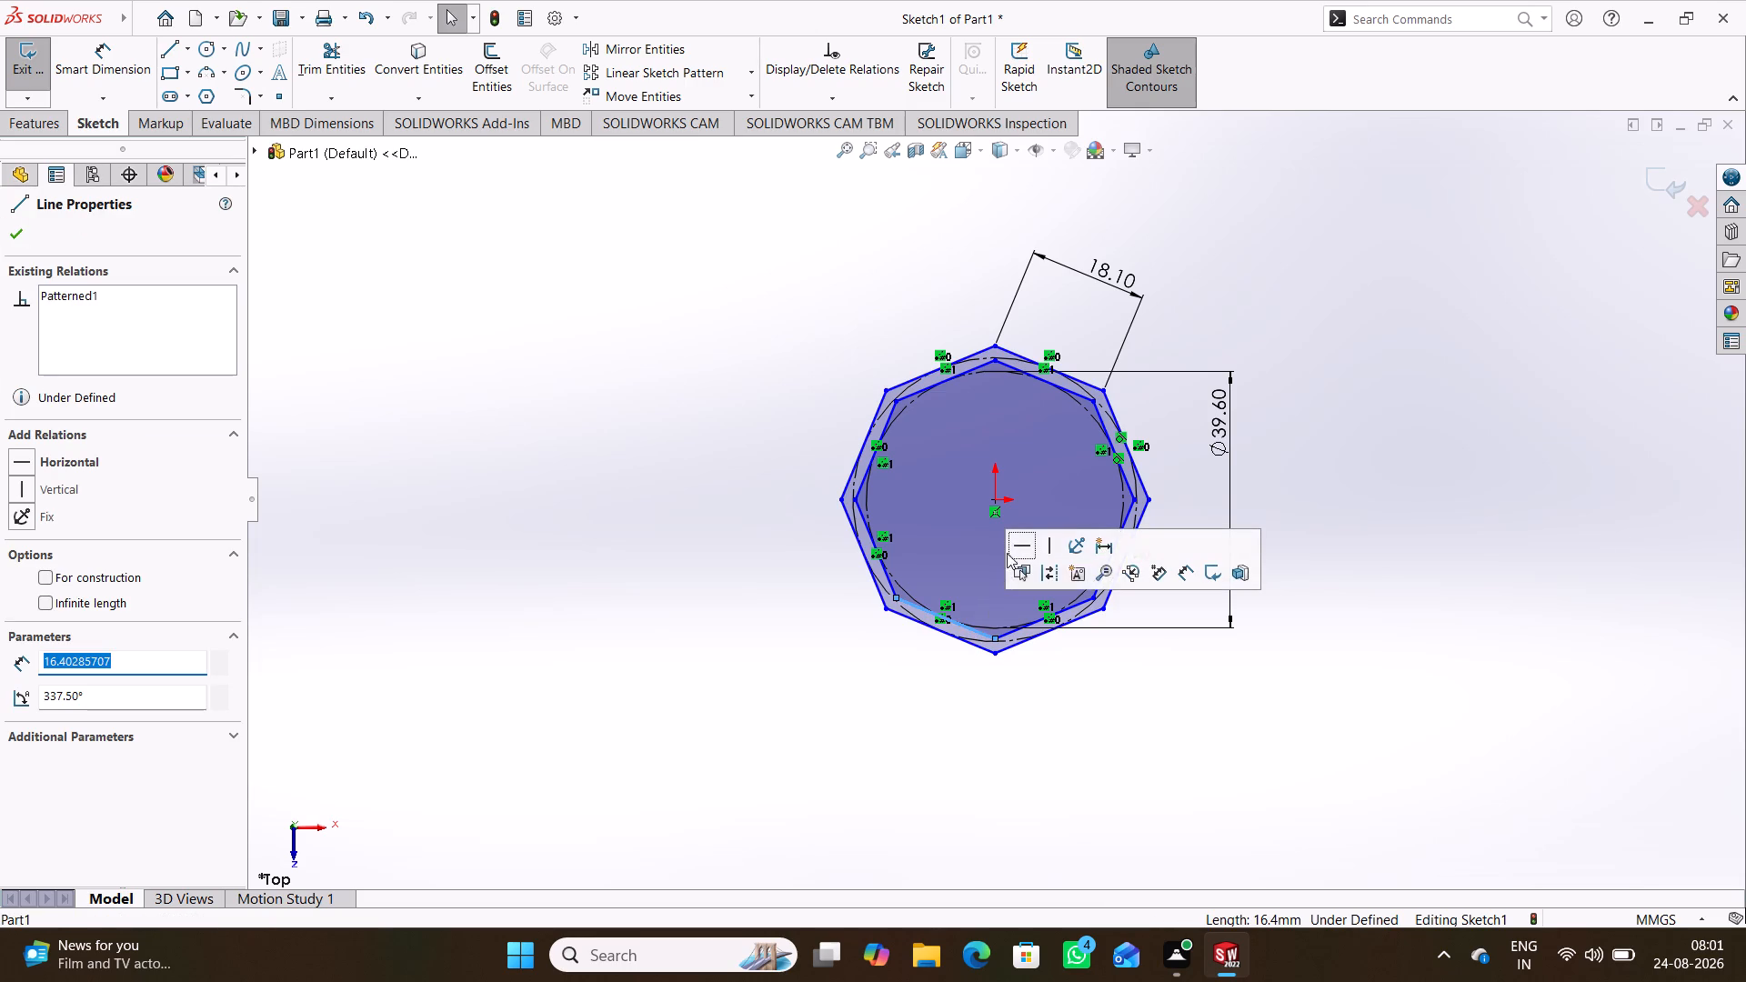
pyautogui.click(1029, 538)
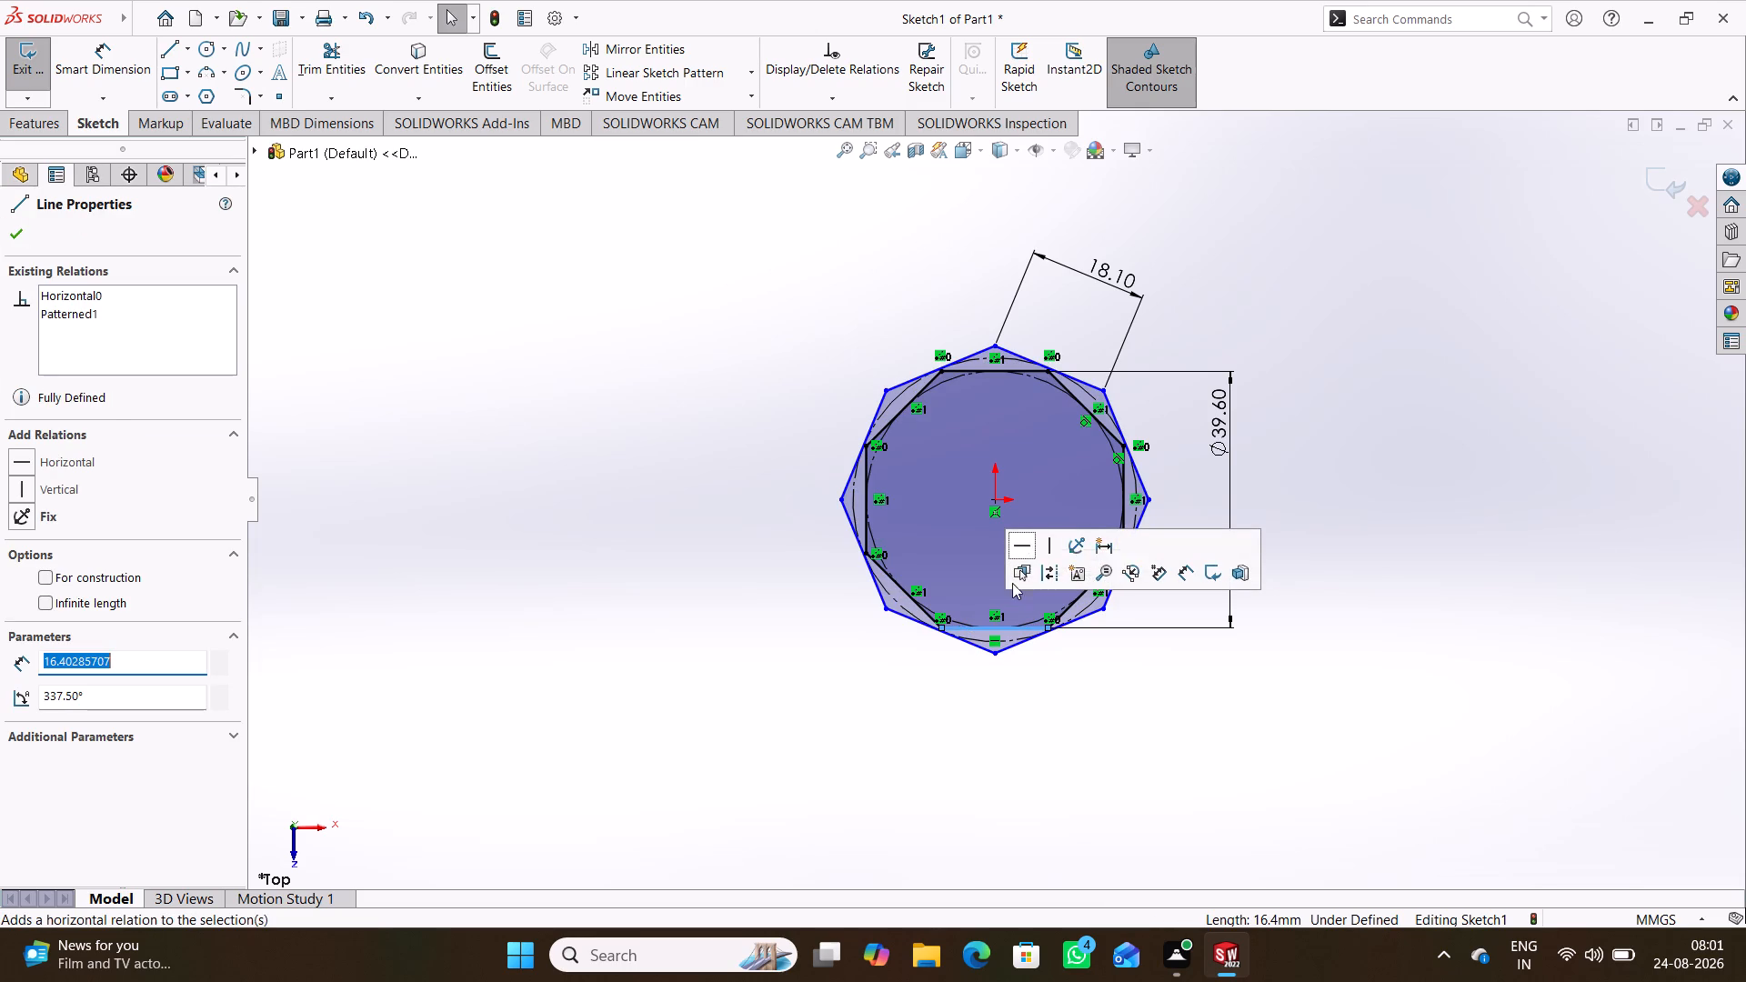
pyautogui.click(1022, 647)
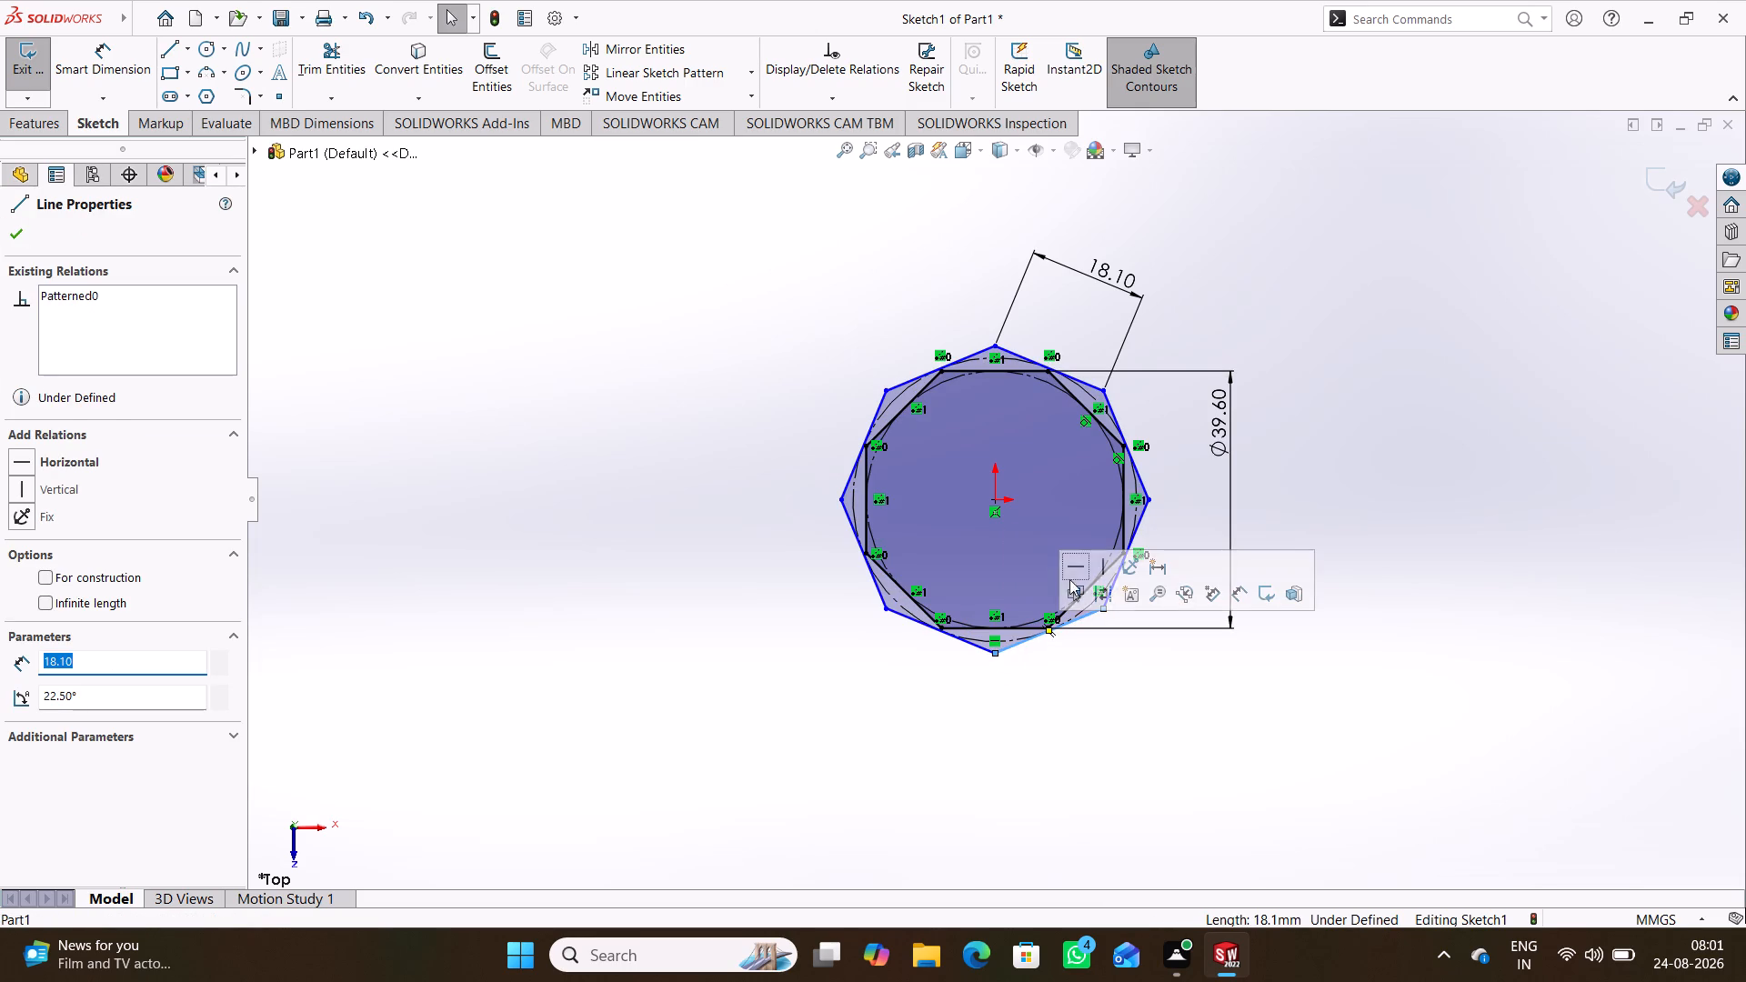
pyautogui.click(1079, 570)
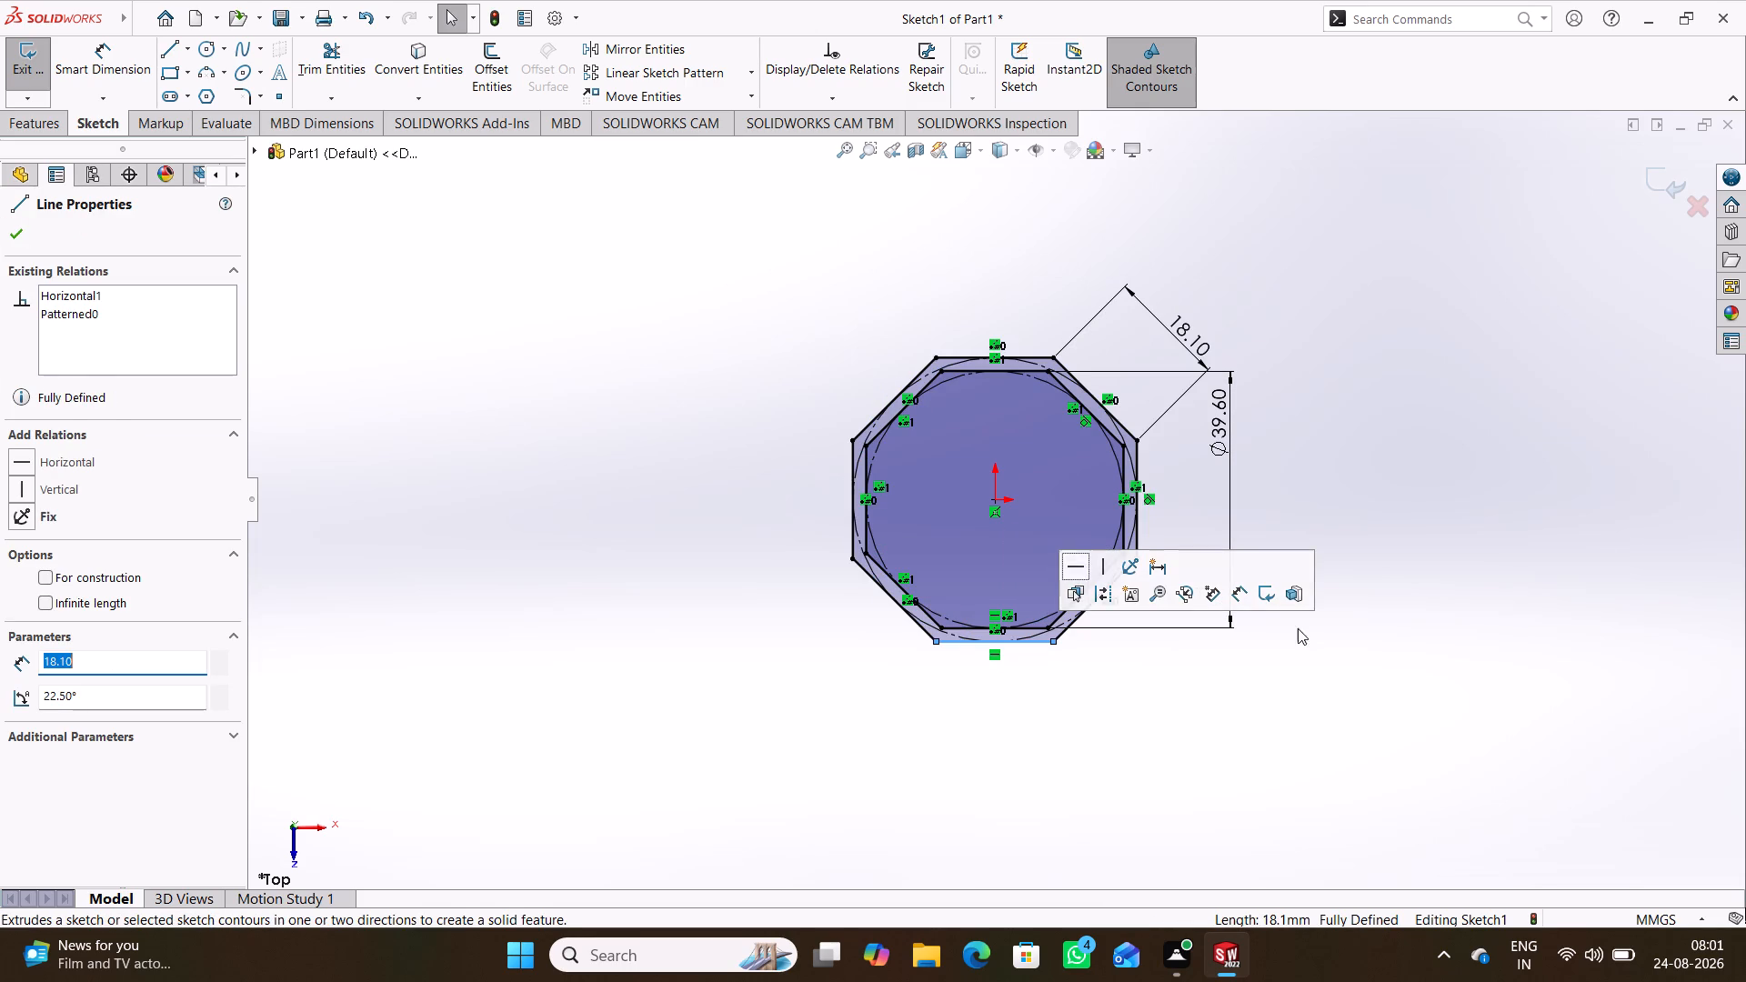
pyautogui.click(1296, 646)
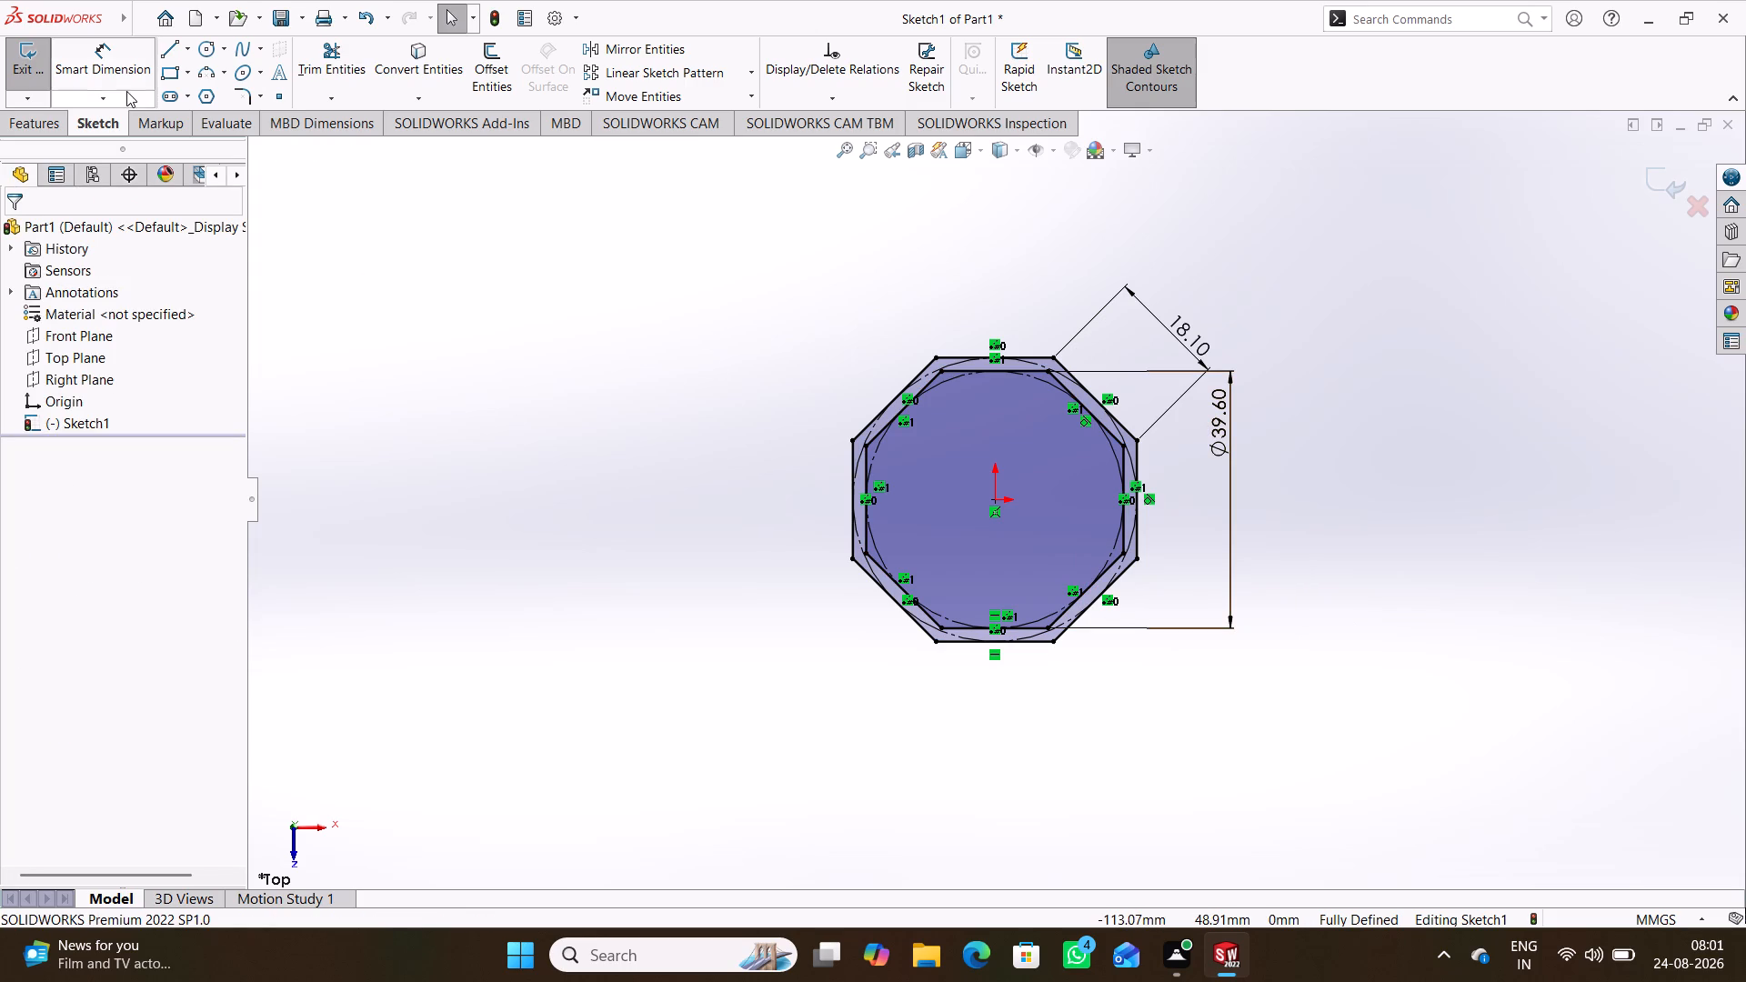
# Check the spacing between the parallel vertical sides of the inner and outer octagons.
pyautogui.moveTo(572, 287); pyautogui.dragTo(567, 121, button='right')
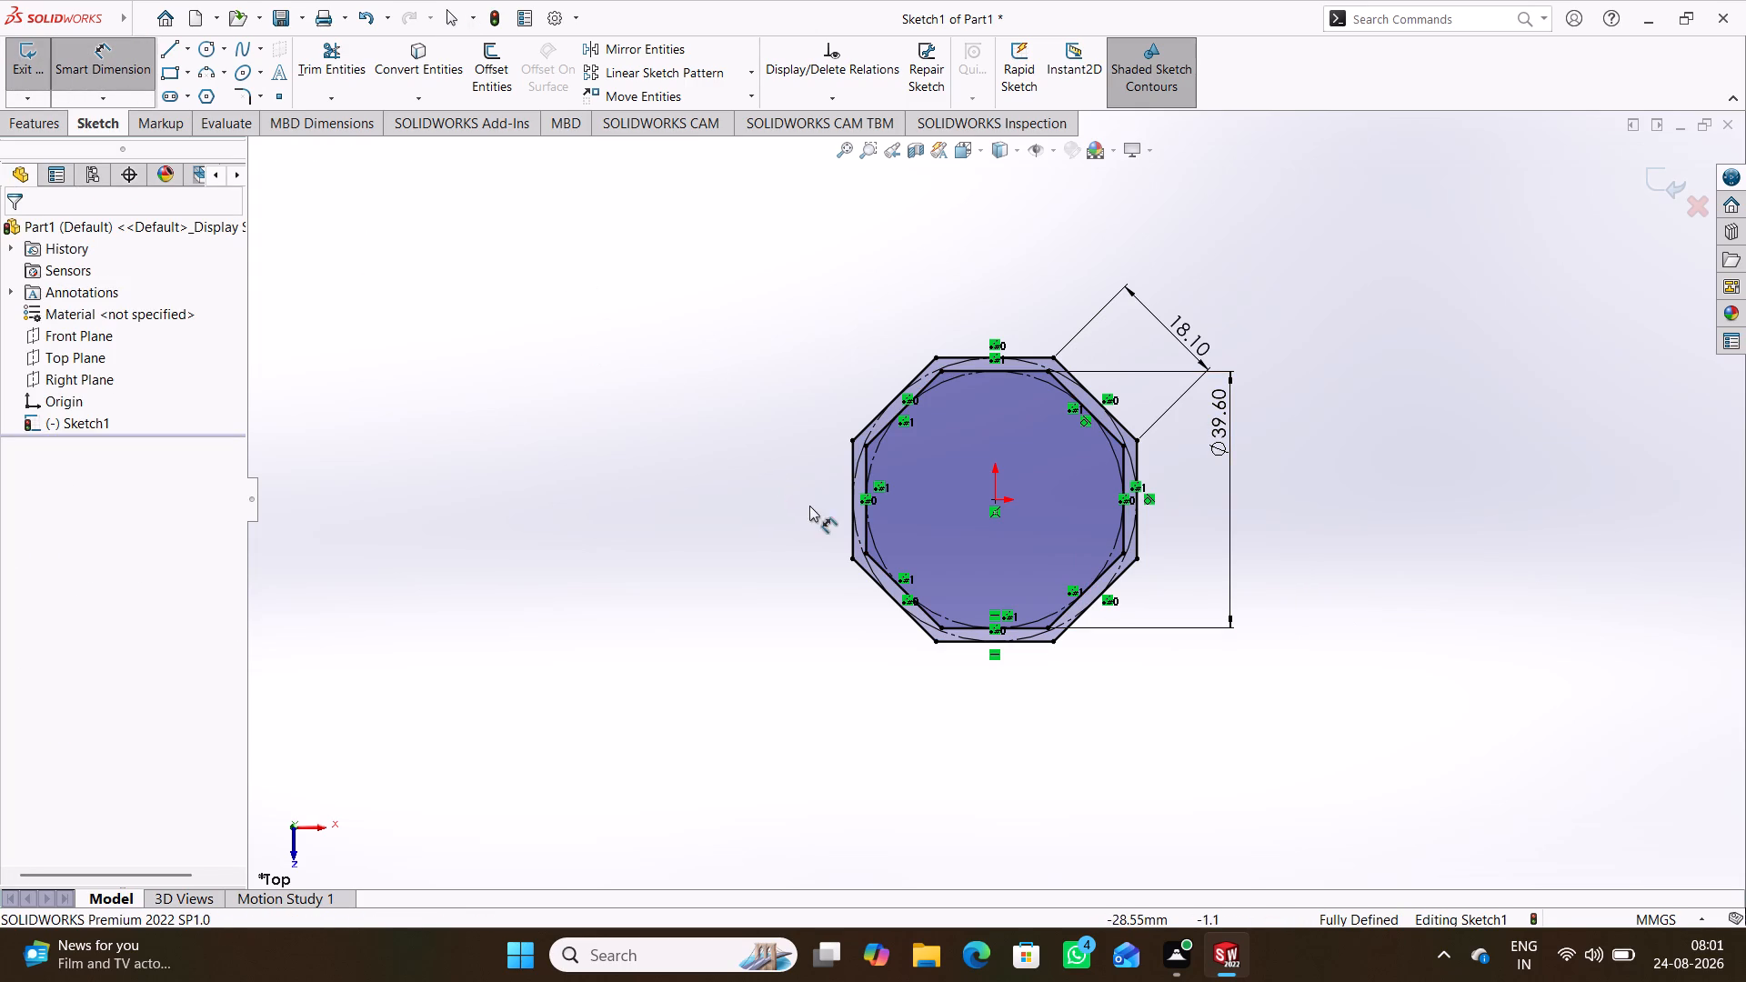
pyautogui.moveTo(851, 477); pyautogui.dragTo(875, 480)
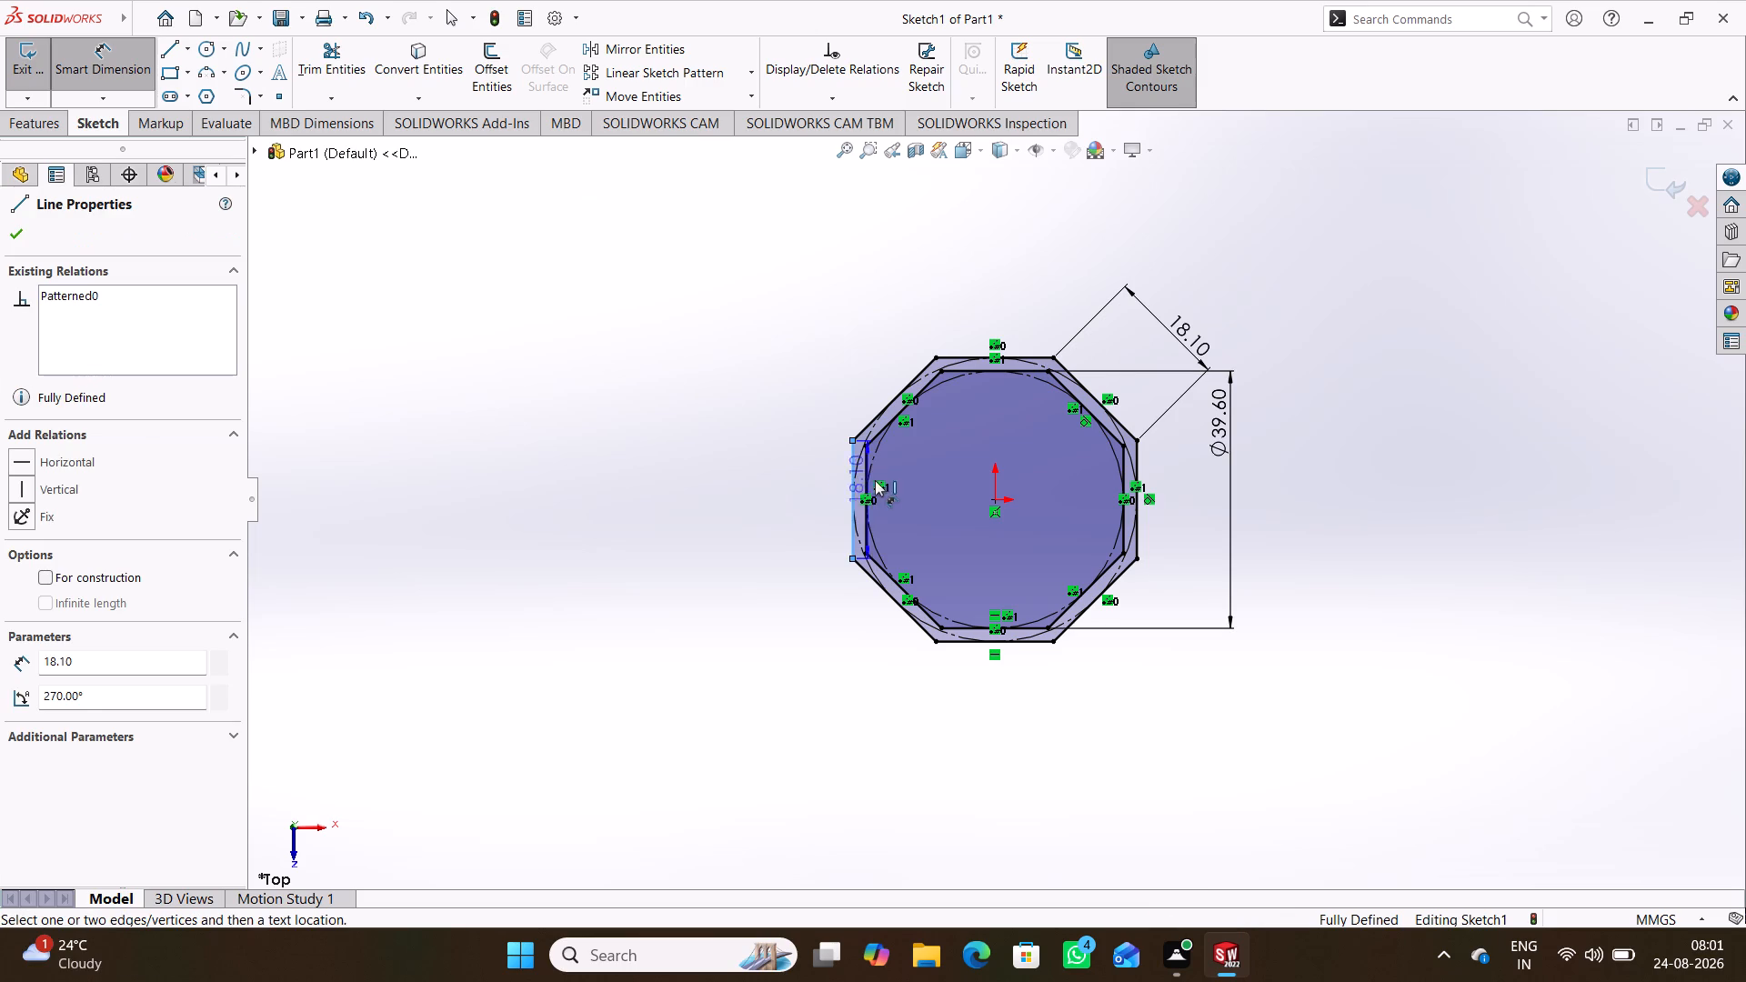
pyautogui.moveTo(875, 480); pyautogui.dragTo(865, 472)
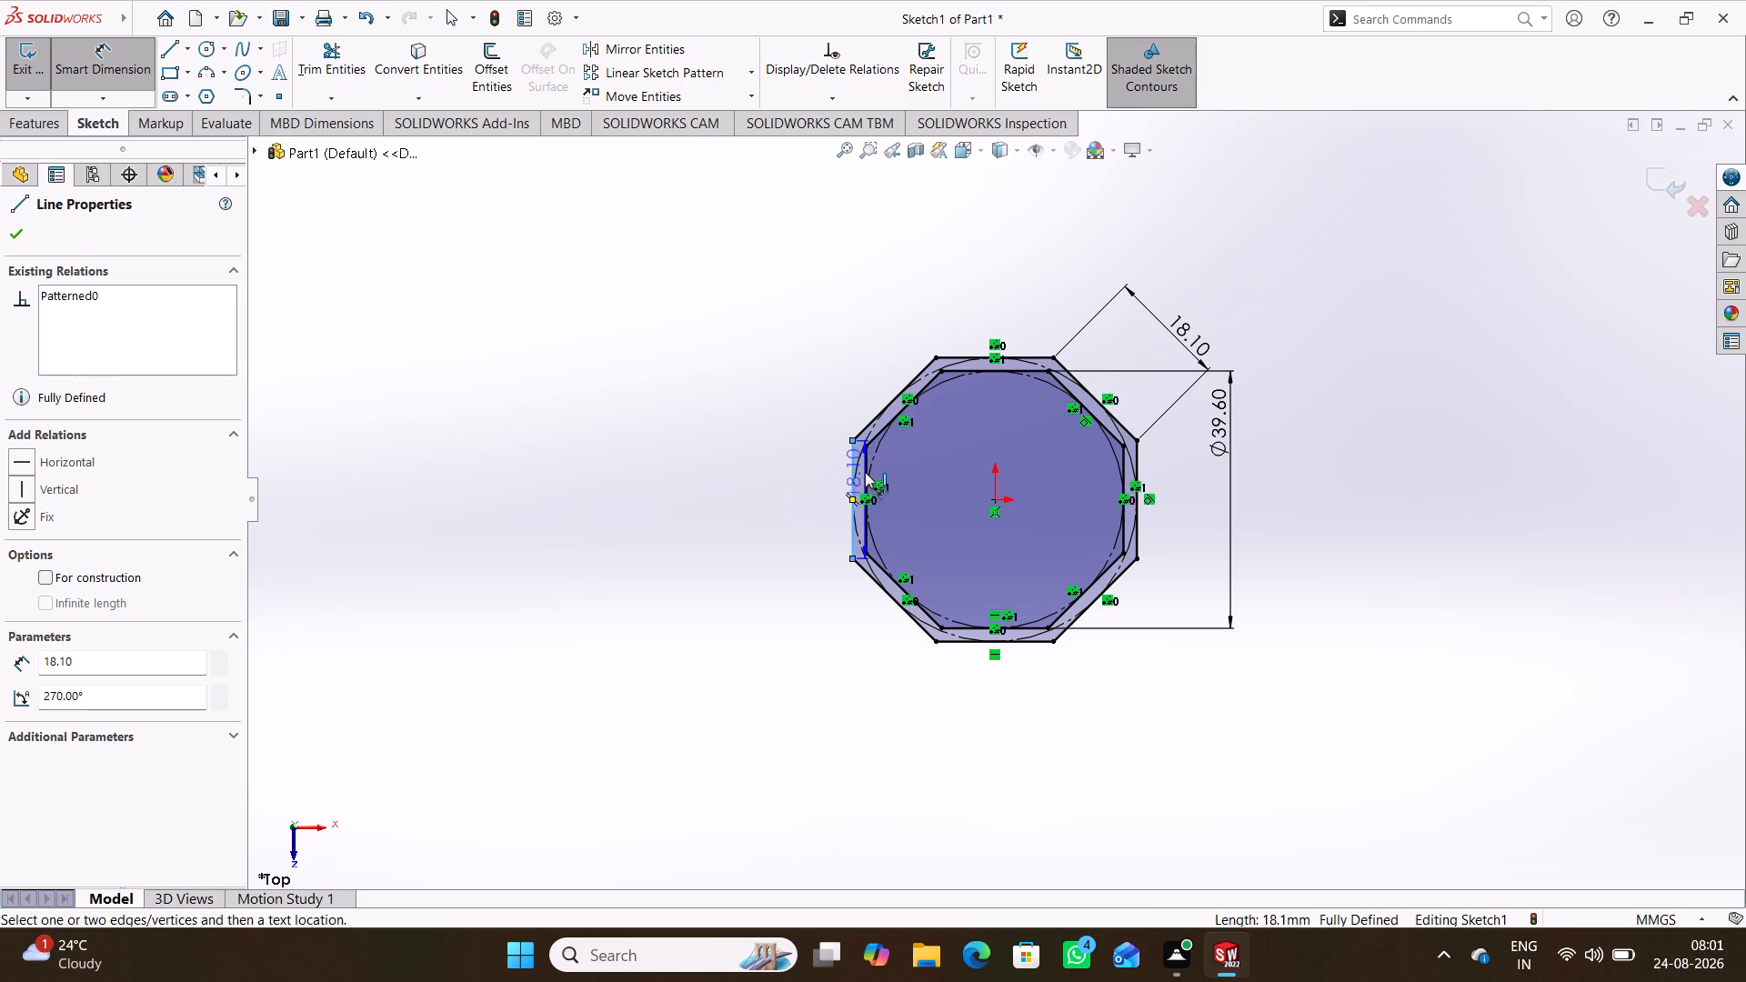
pyautogui.moveTo(865, 472); pyautogui.dragTo(865, 469)
pyautogui.click(865, 469)
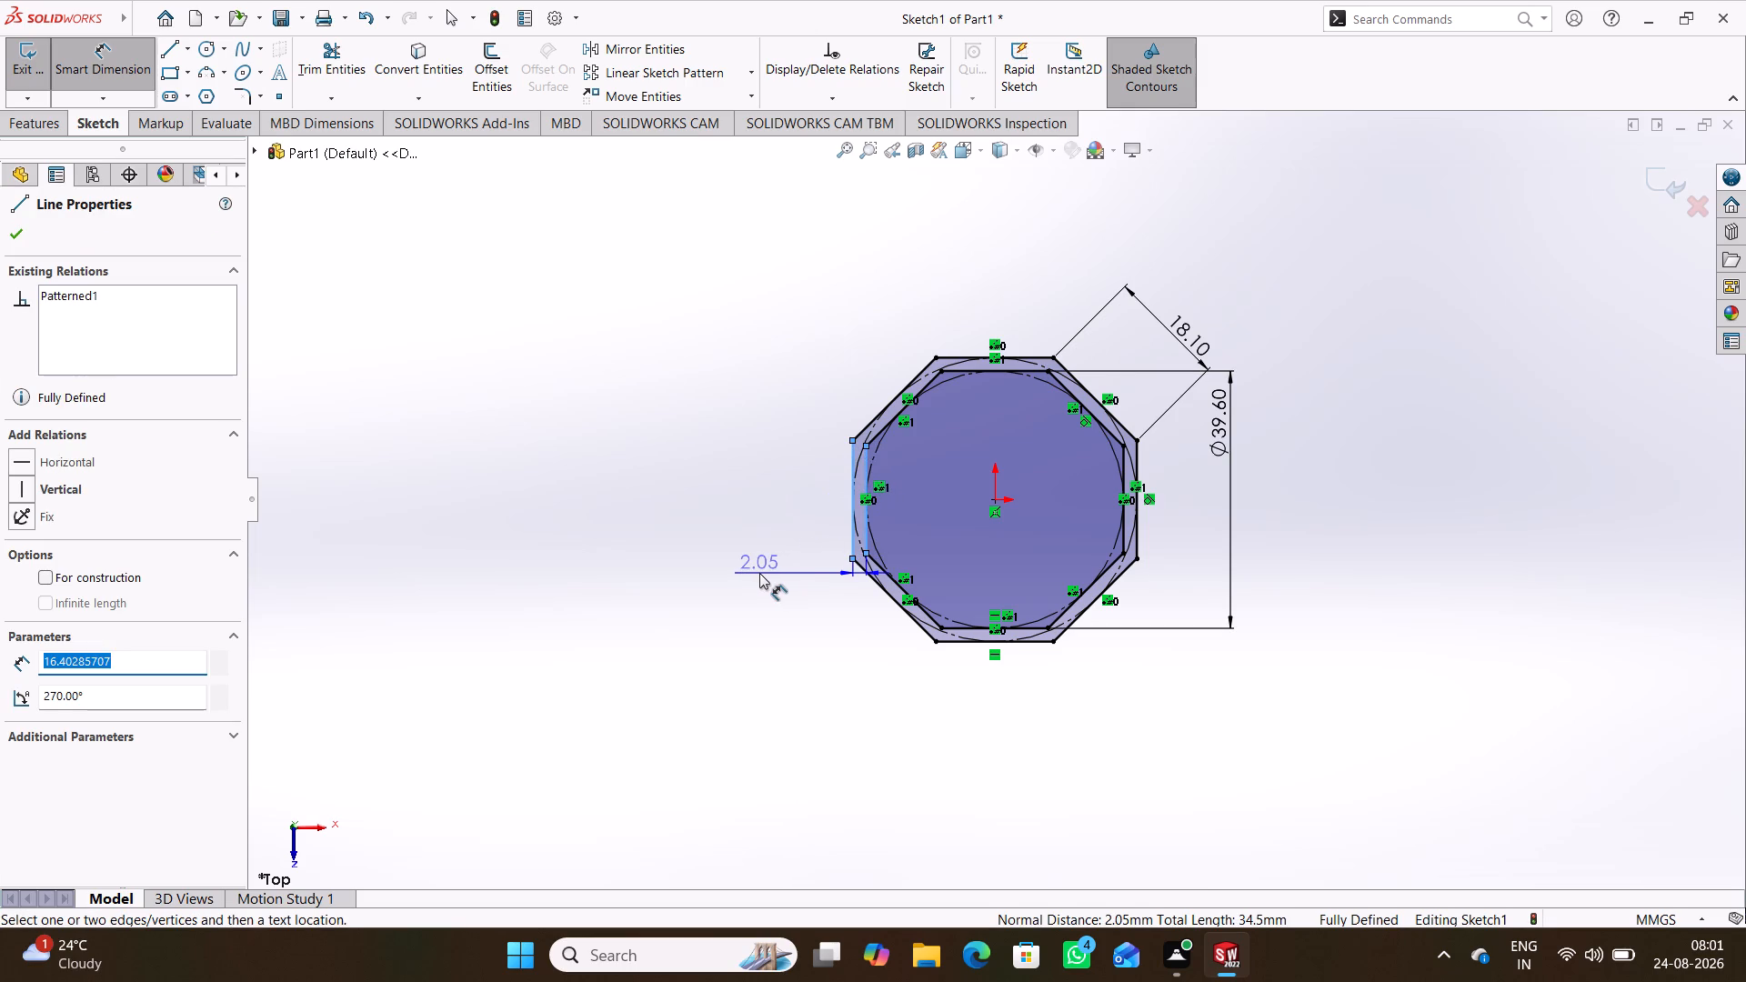
pyautogui.press('Escape')
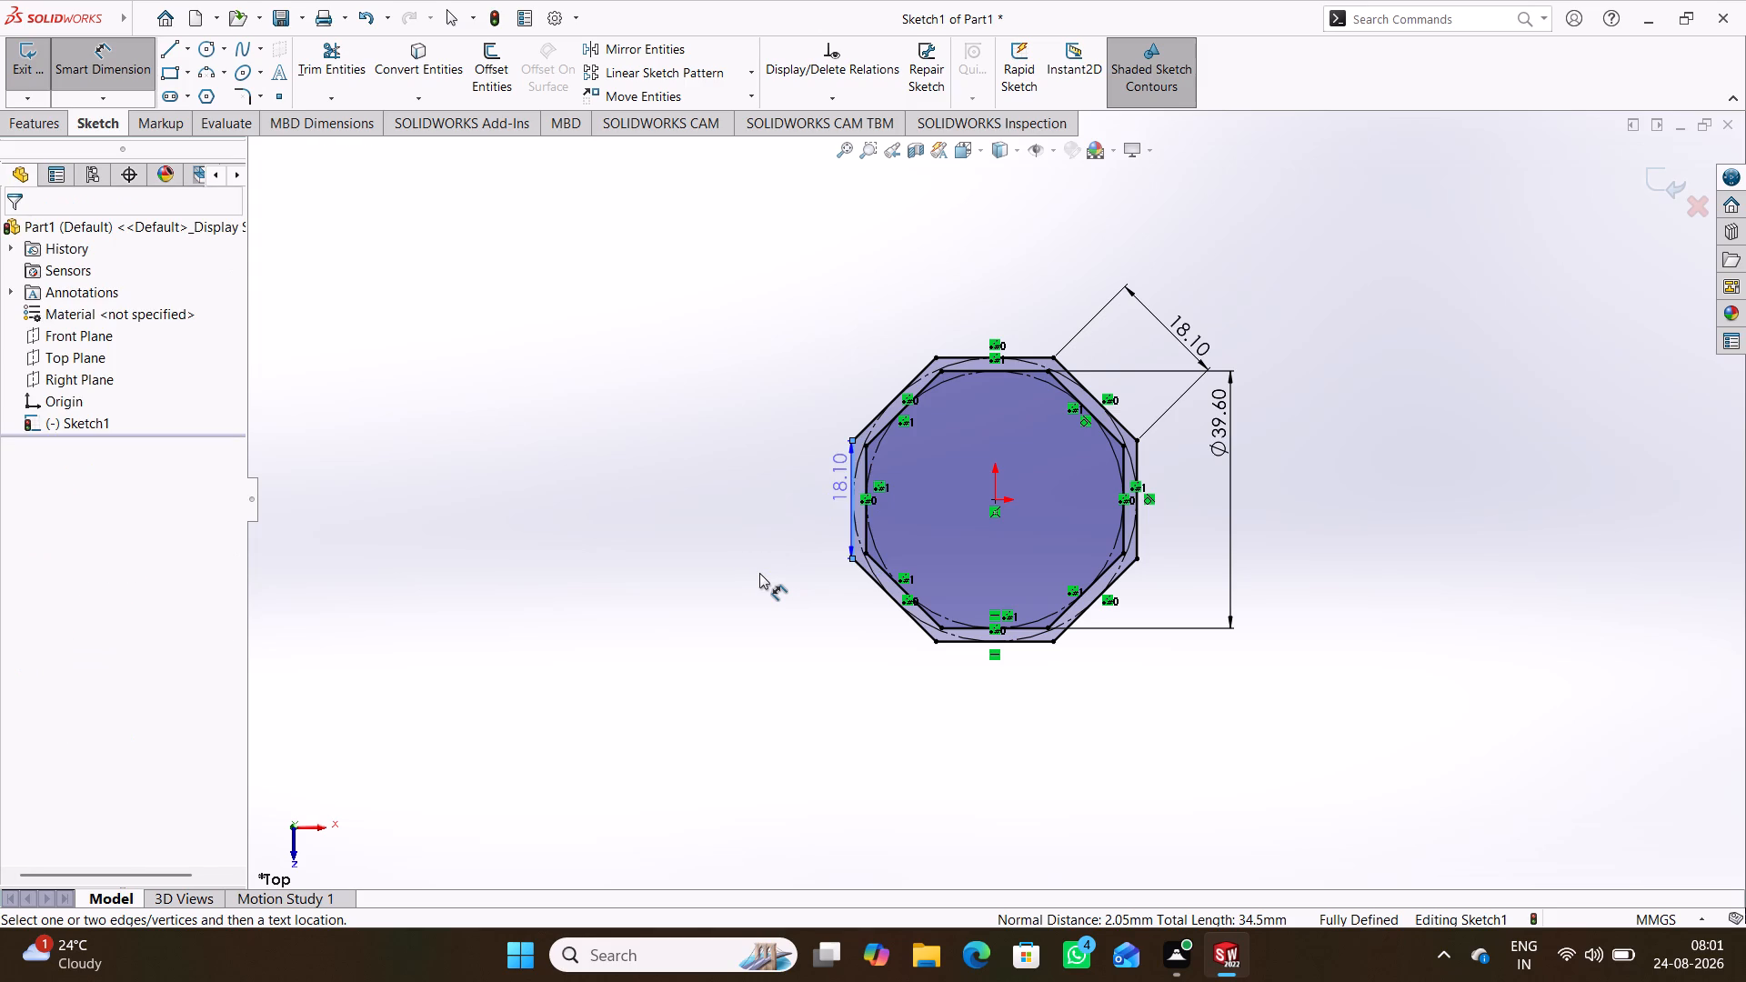
pyautogui.press('Escape')
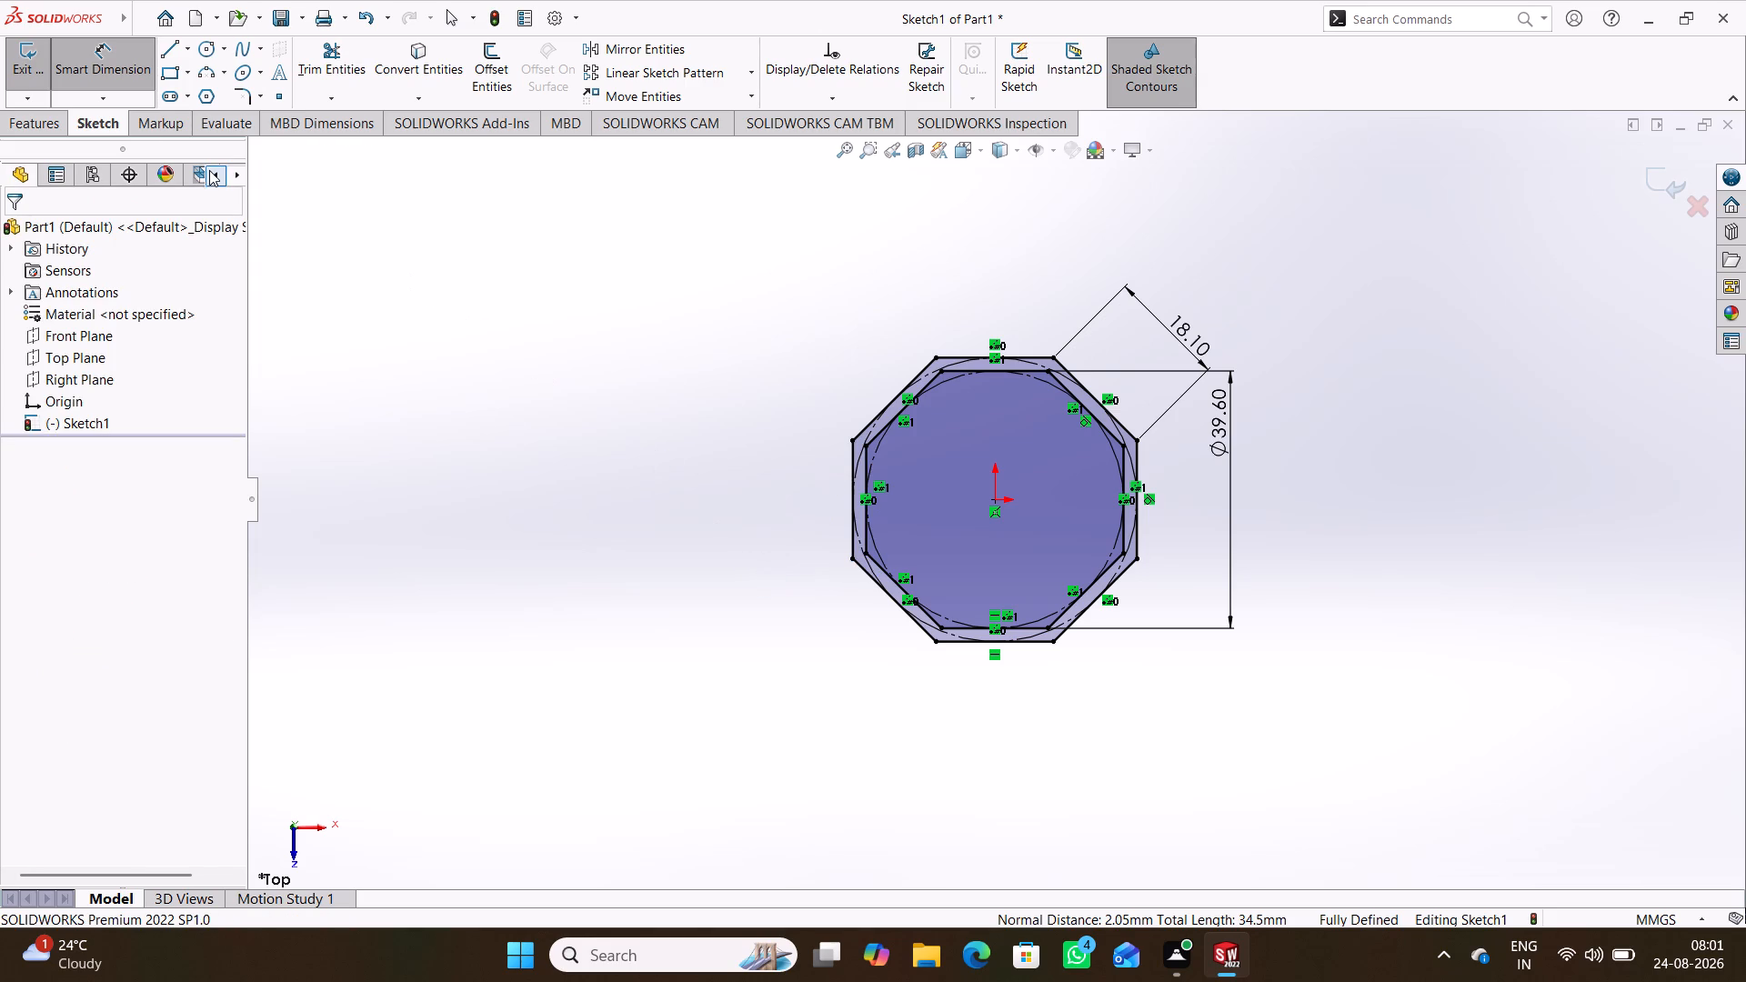
# Close the sketch and extrude the octagonal wall profile 45 mm with the Mid Plane end condition.
pyautogui.click(15, 60)
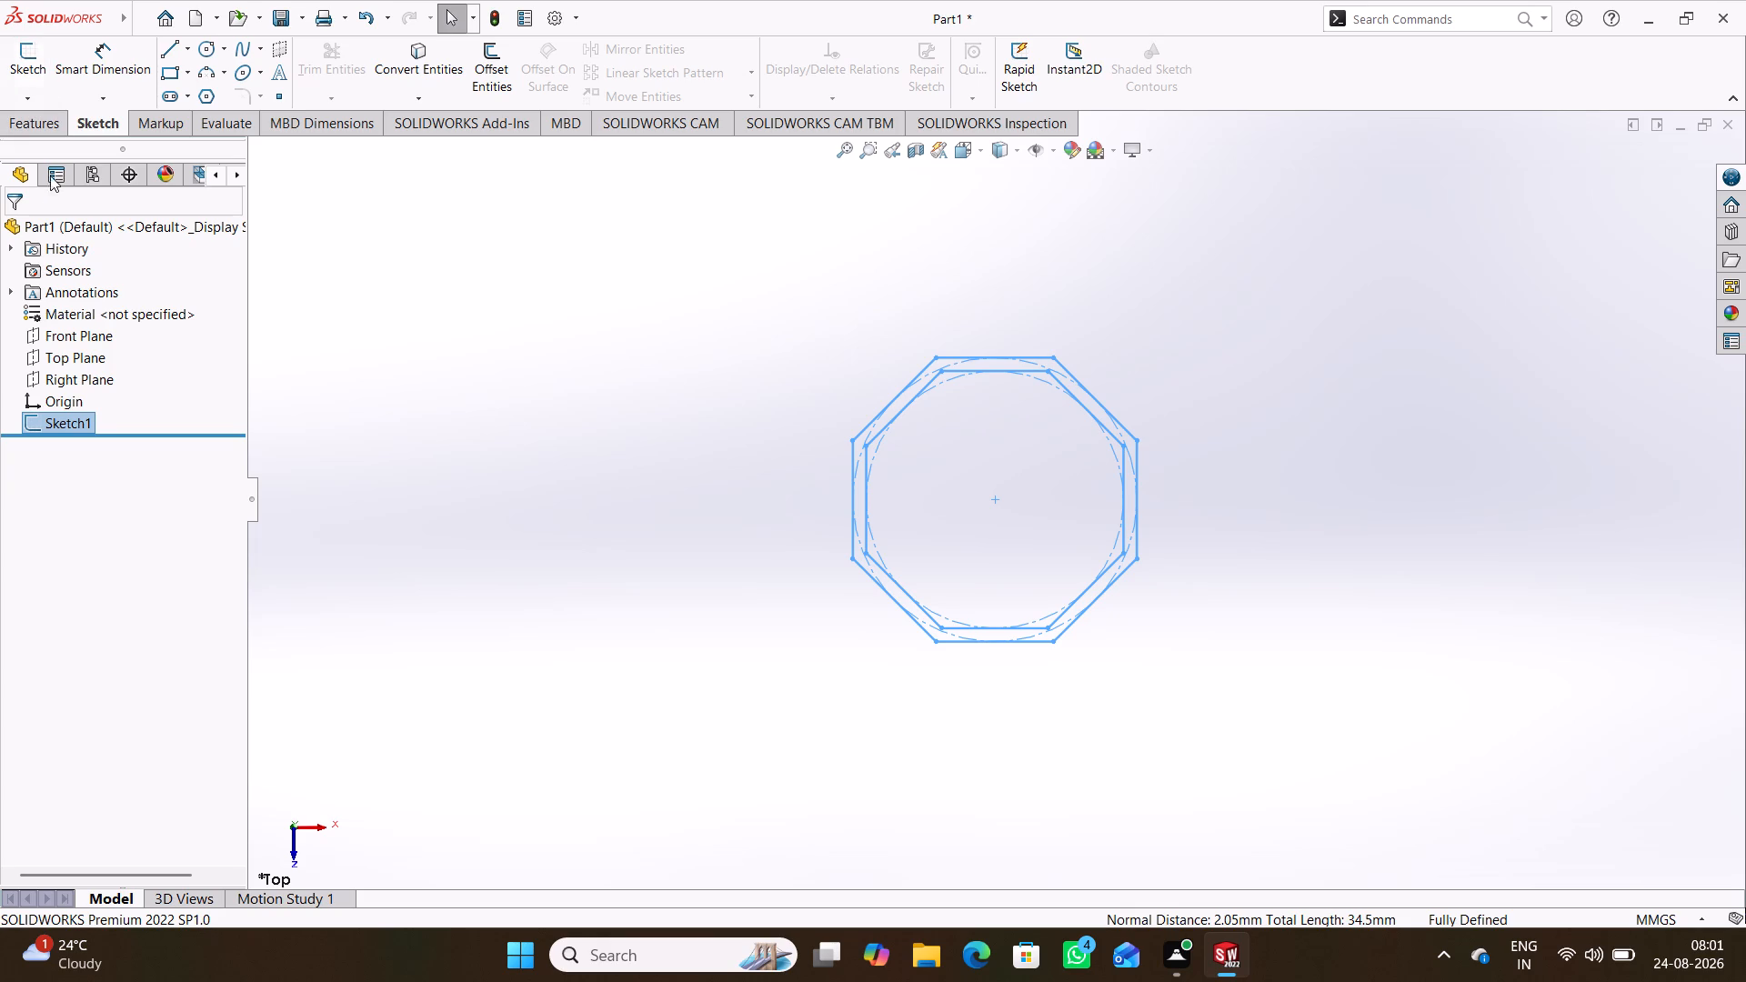
pyautogui.click(50, 129)
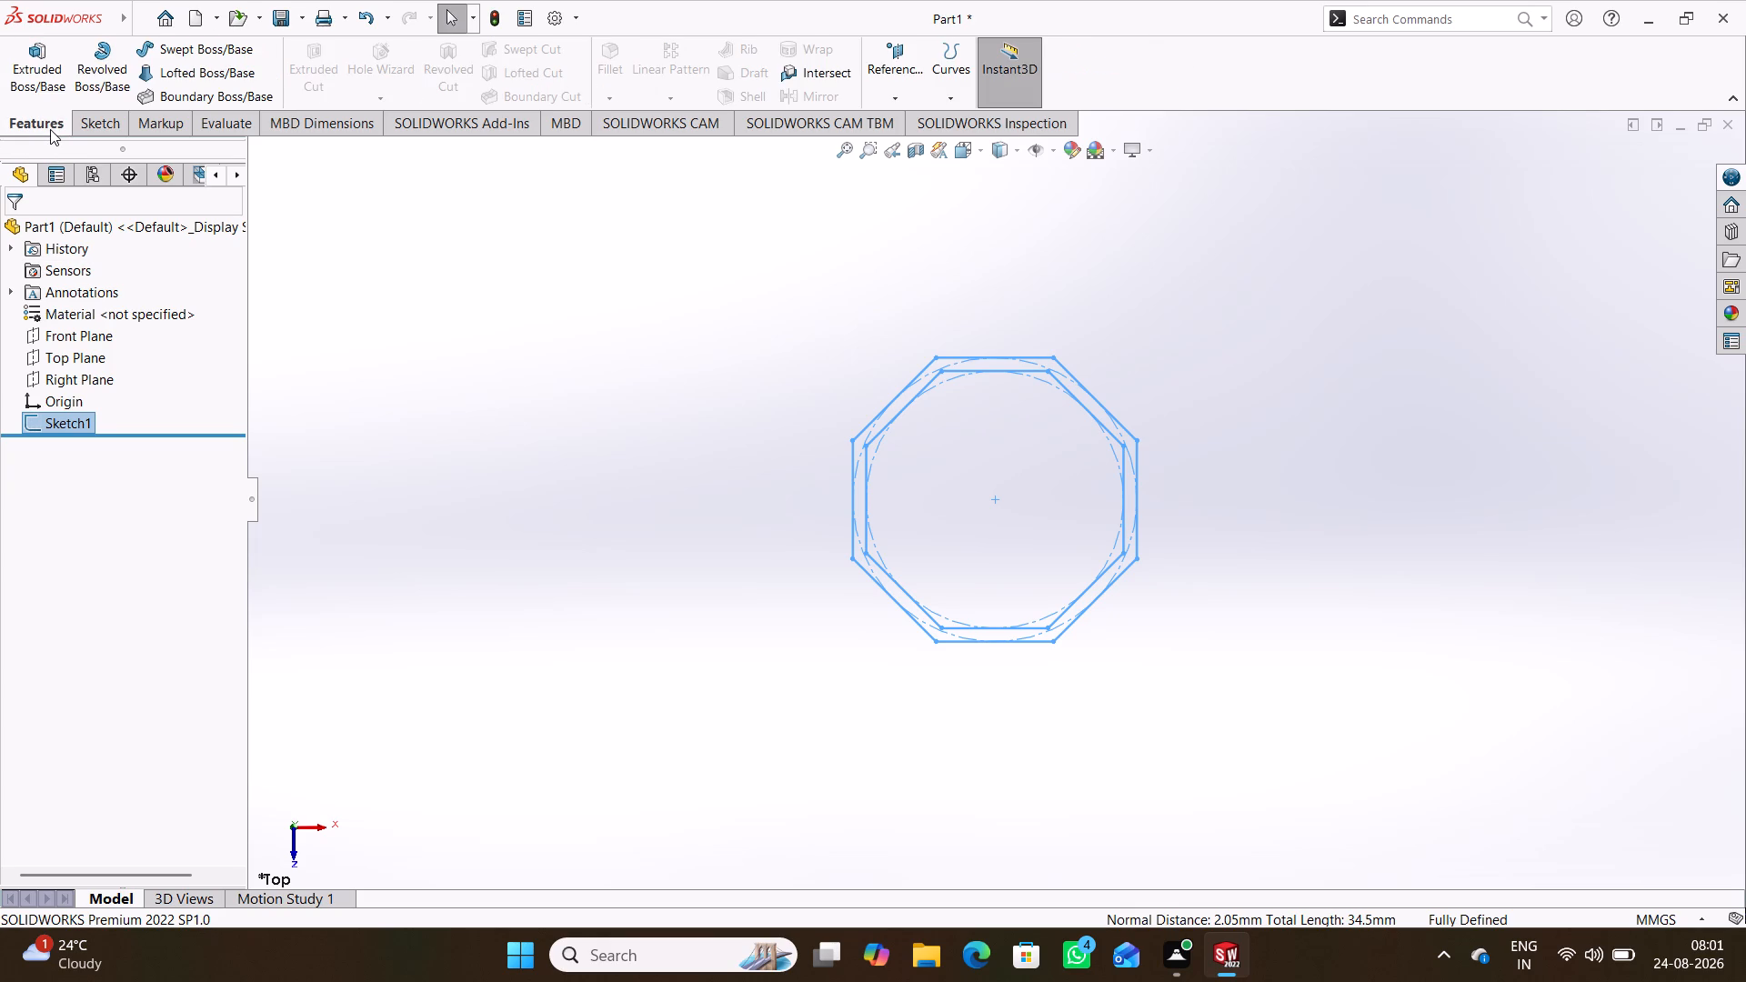
pyautogui.hotkey('ctrl', '7')
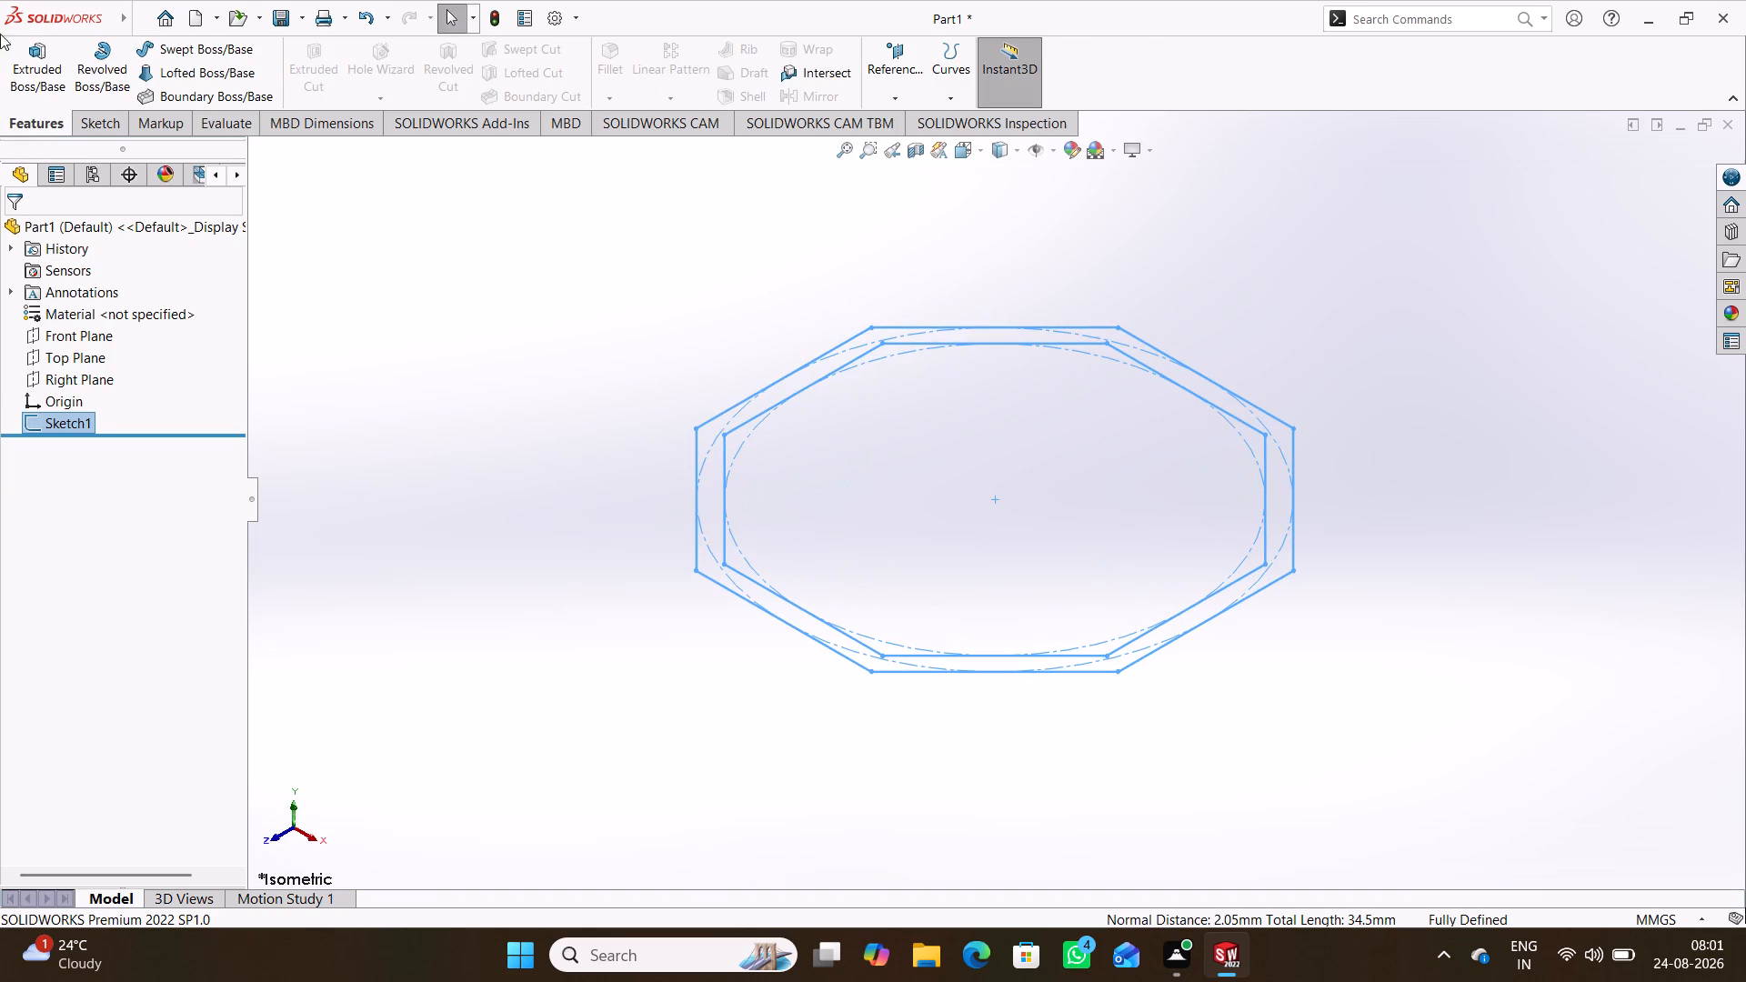
pyautogui.click(35, 69)
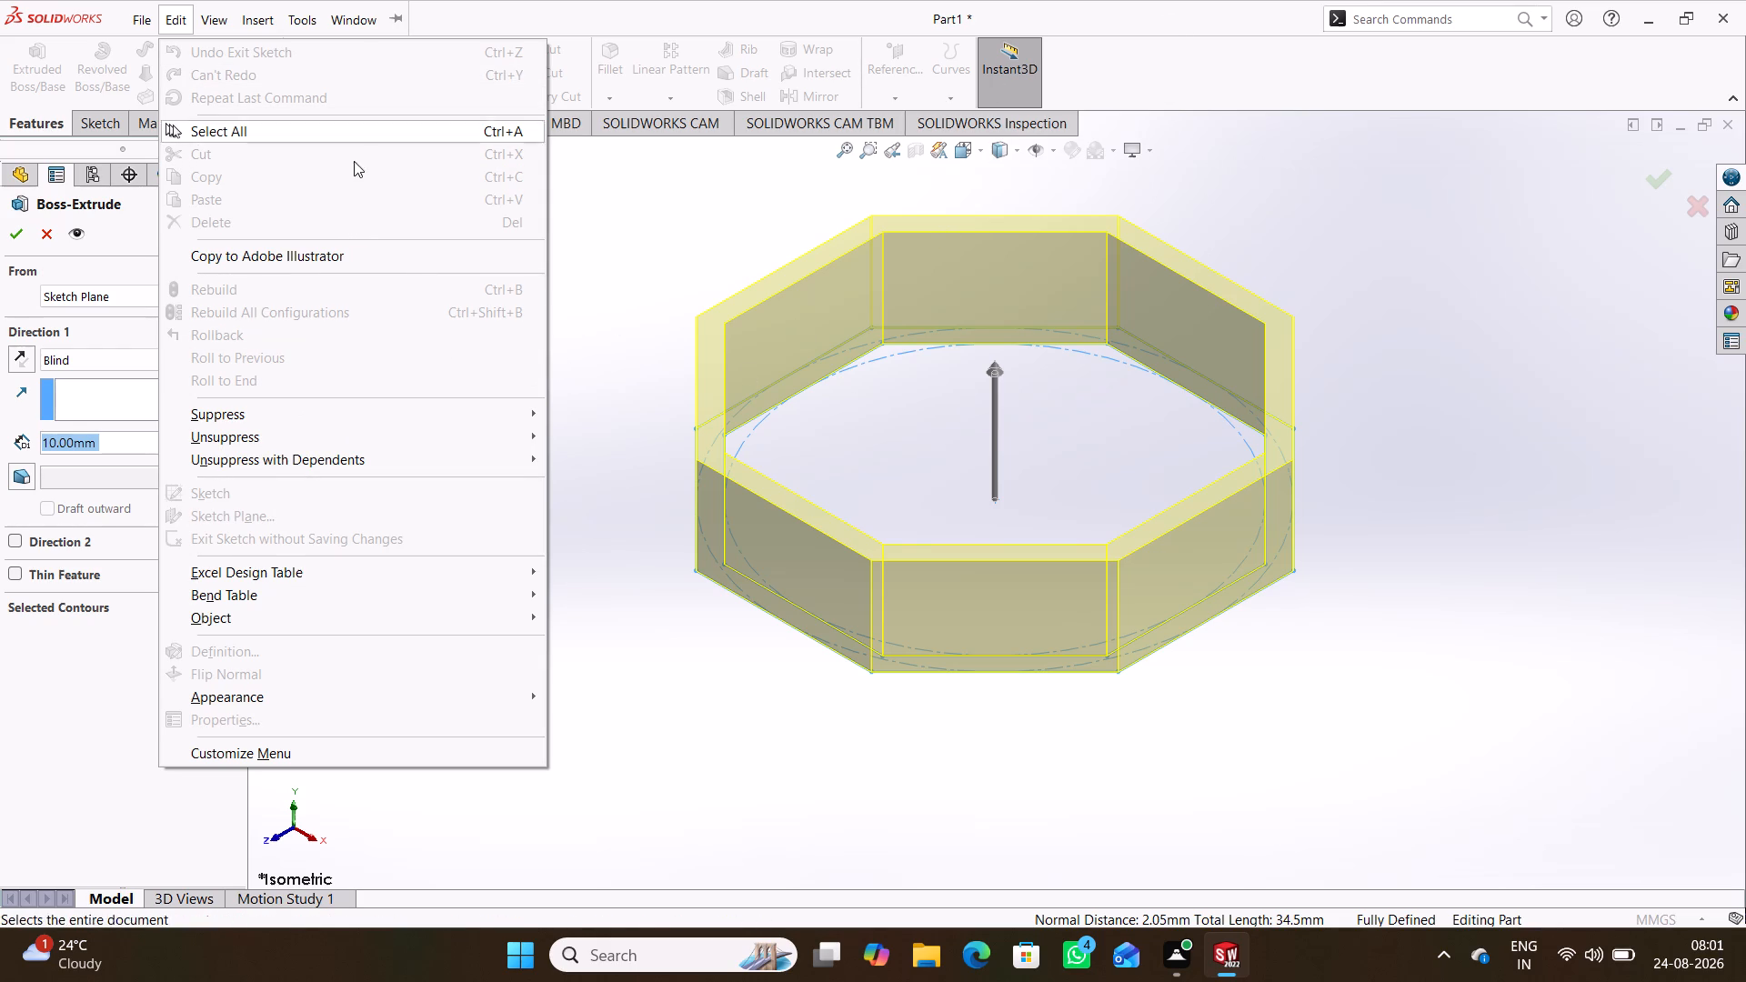
pyautogui.click(130, 436)
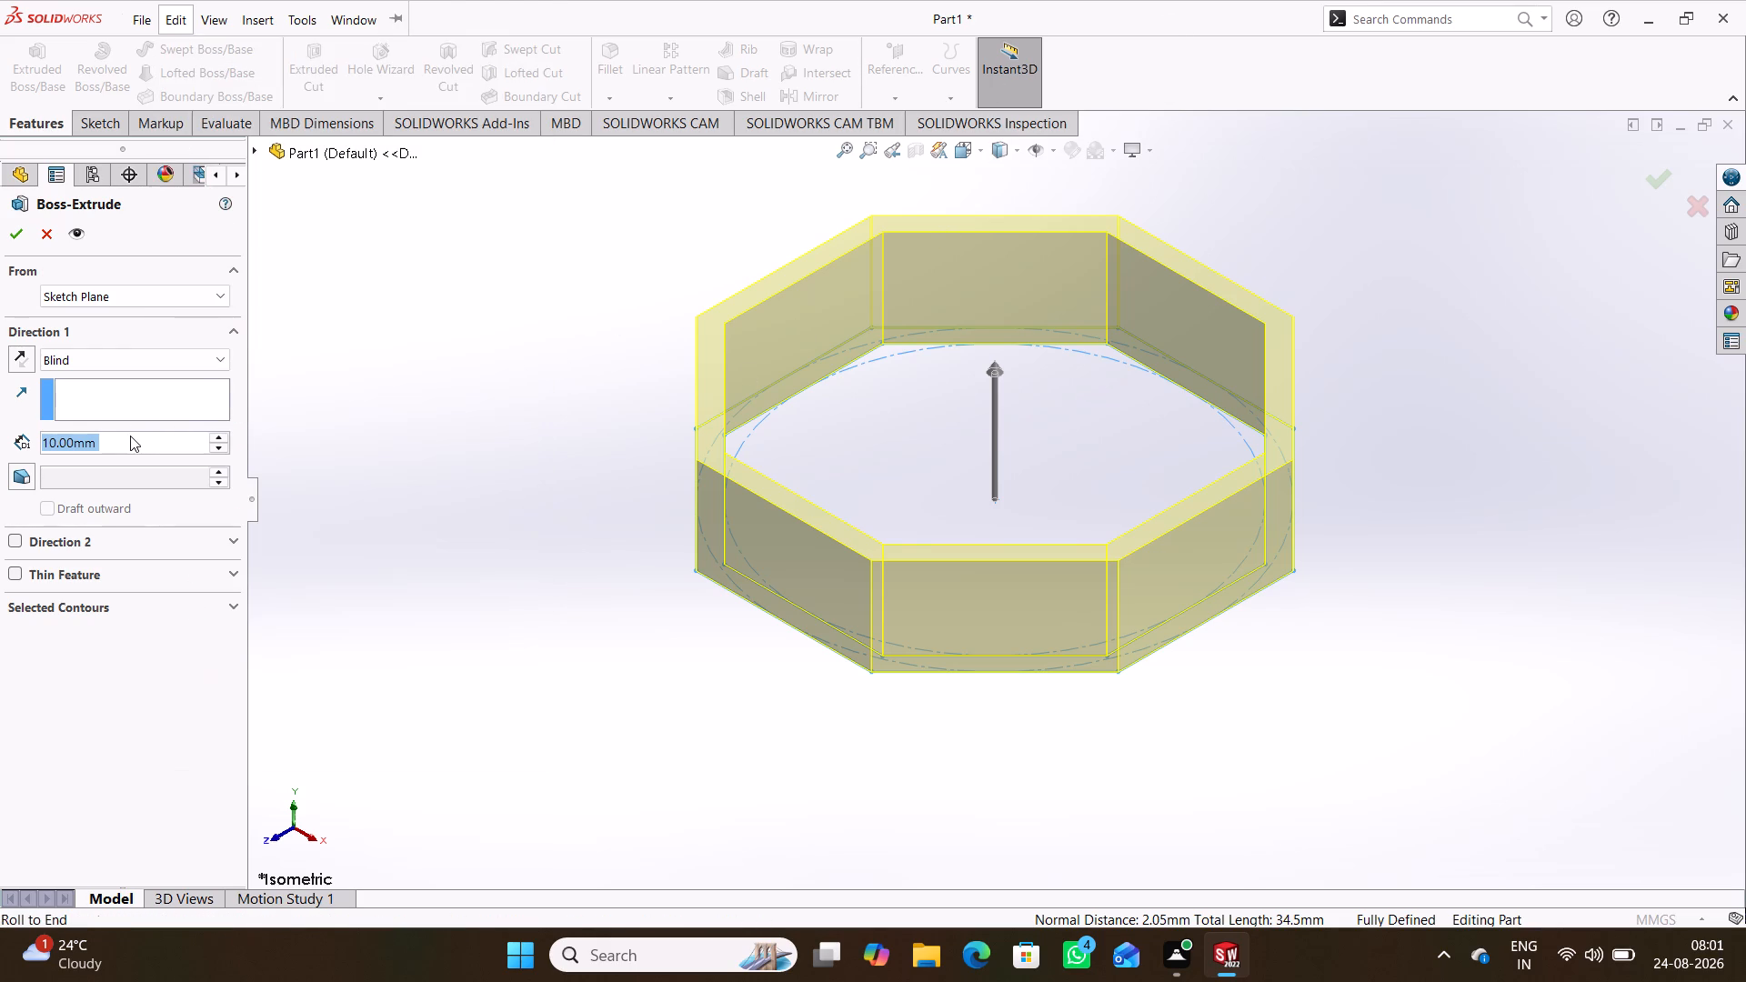
pyautogui.click(130, 436)
pyautogui.moveTo(199, 347); pyautogui.dragTo(228, 372)
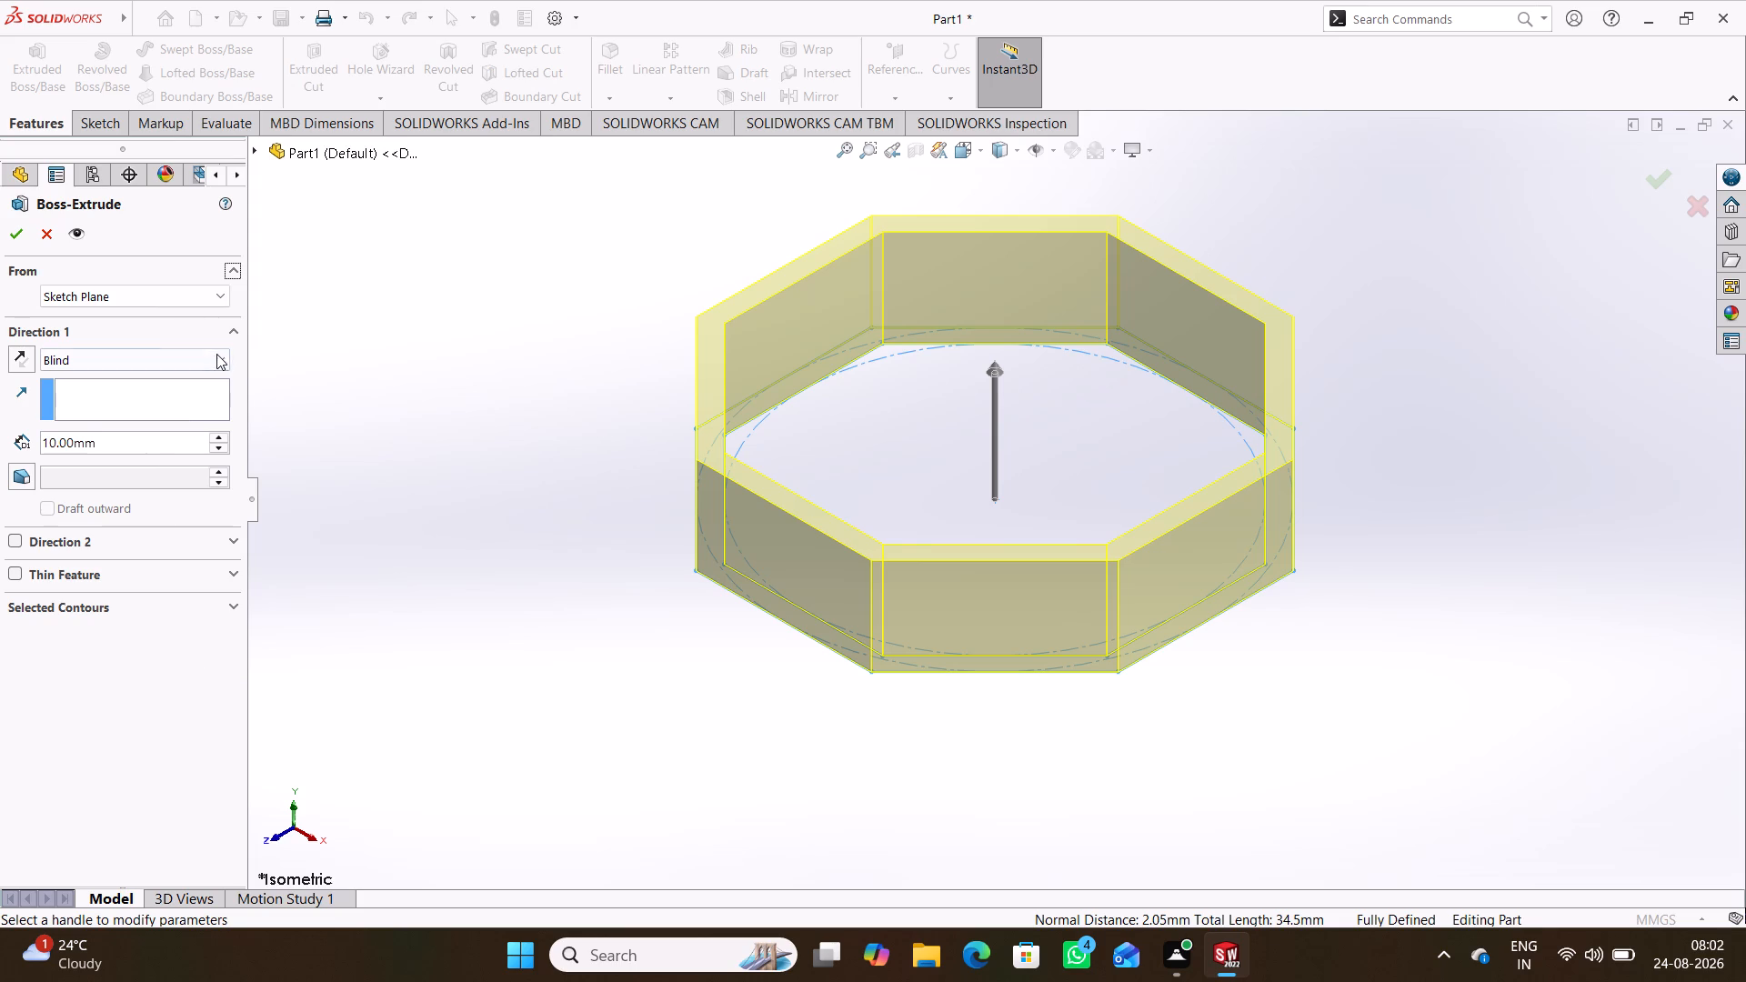
pyautogui.click(218, 351)
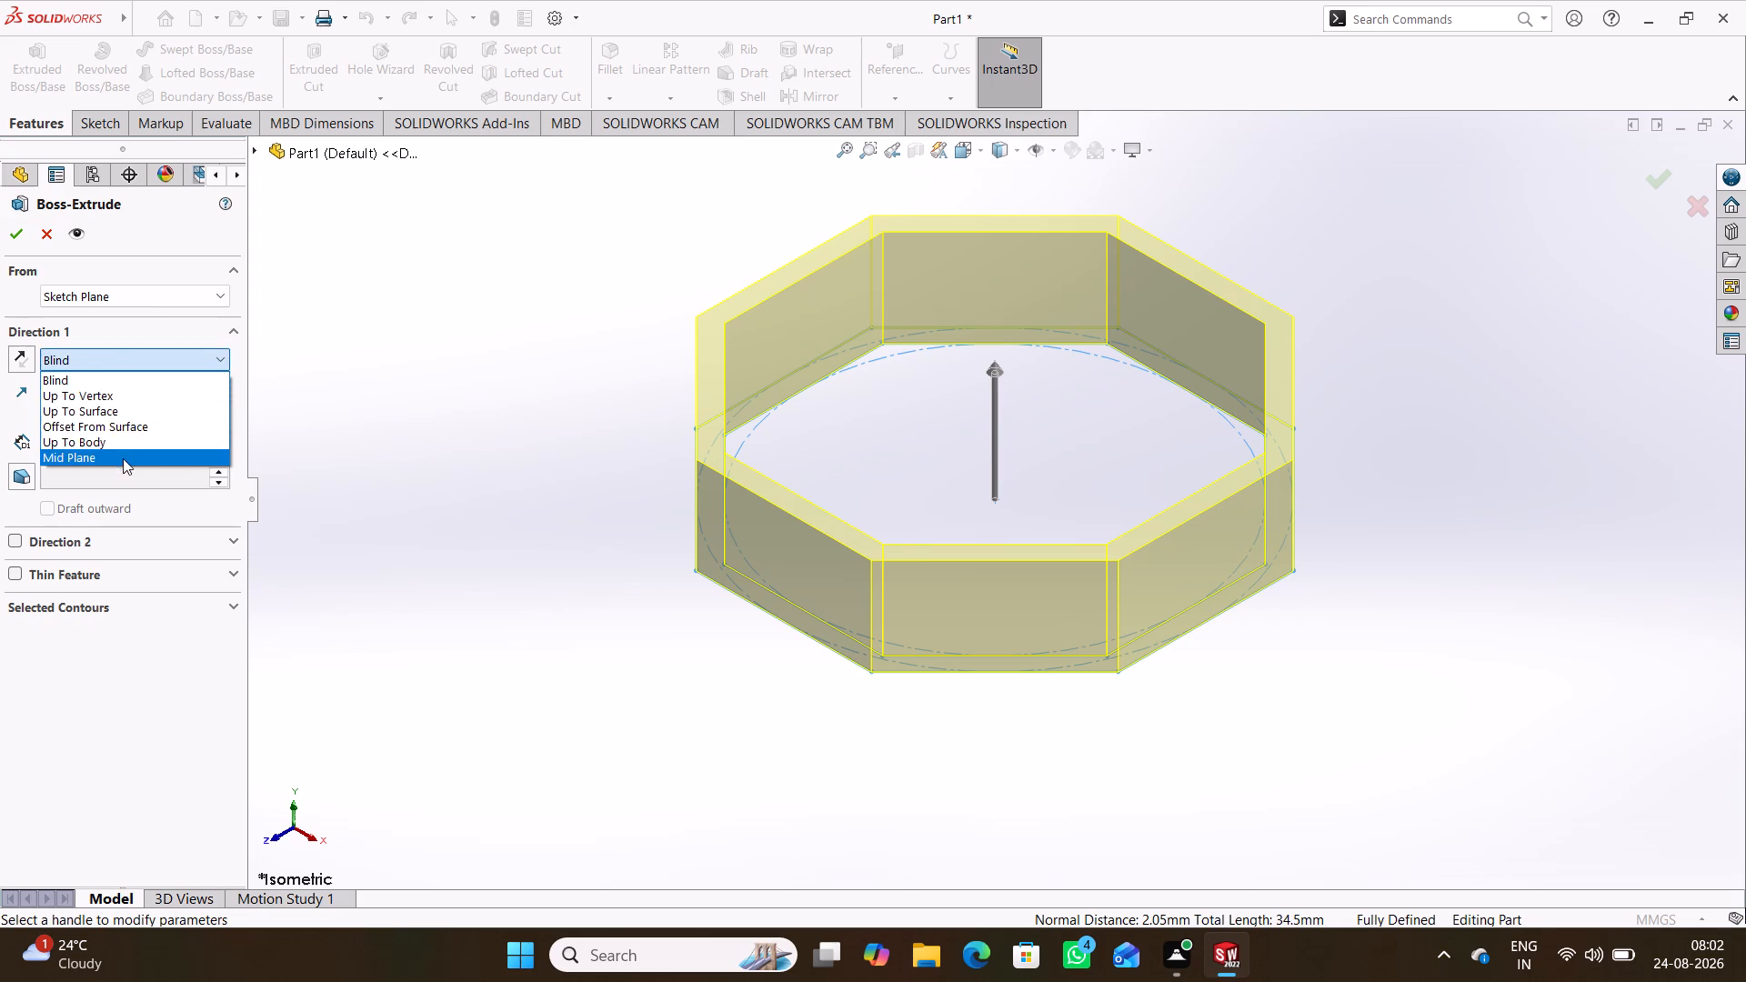
pyautogui.click(0, 522)
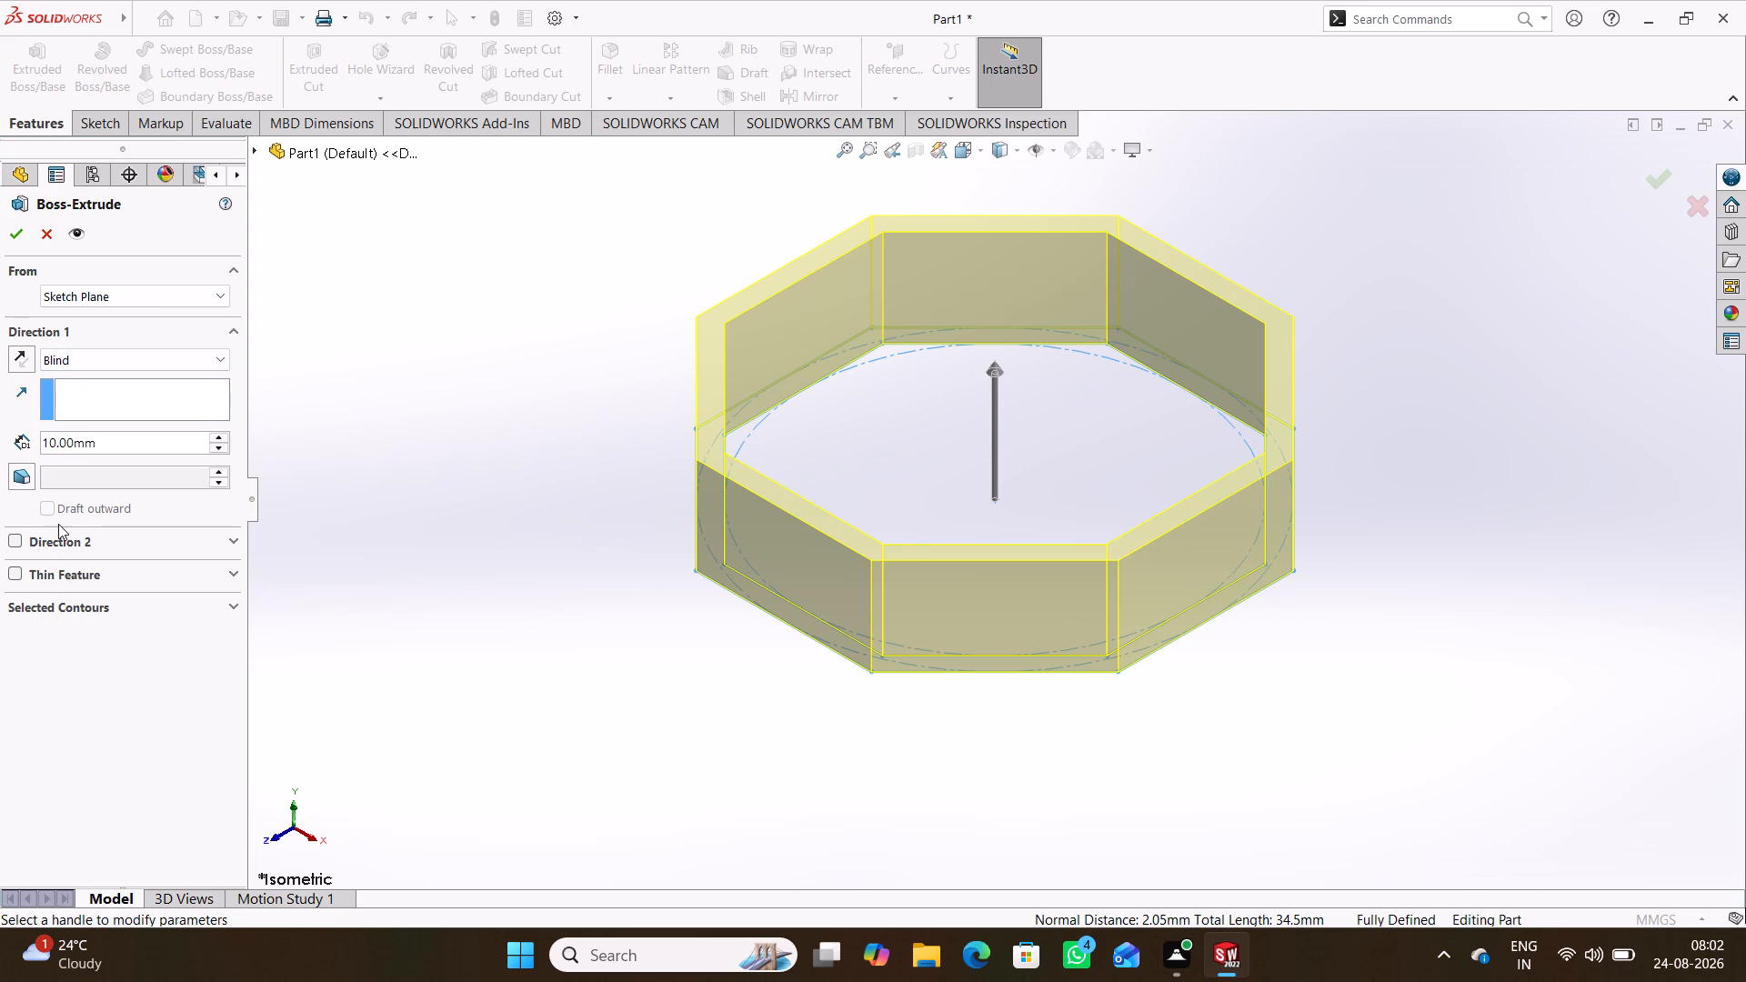
pyautogui.click(143, 354)
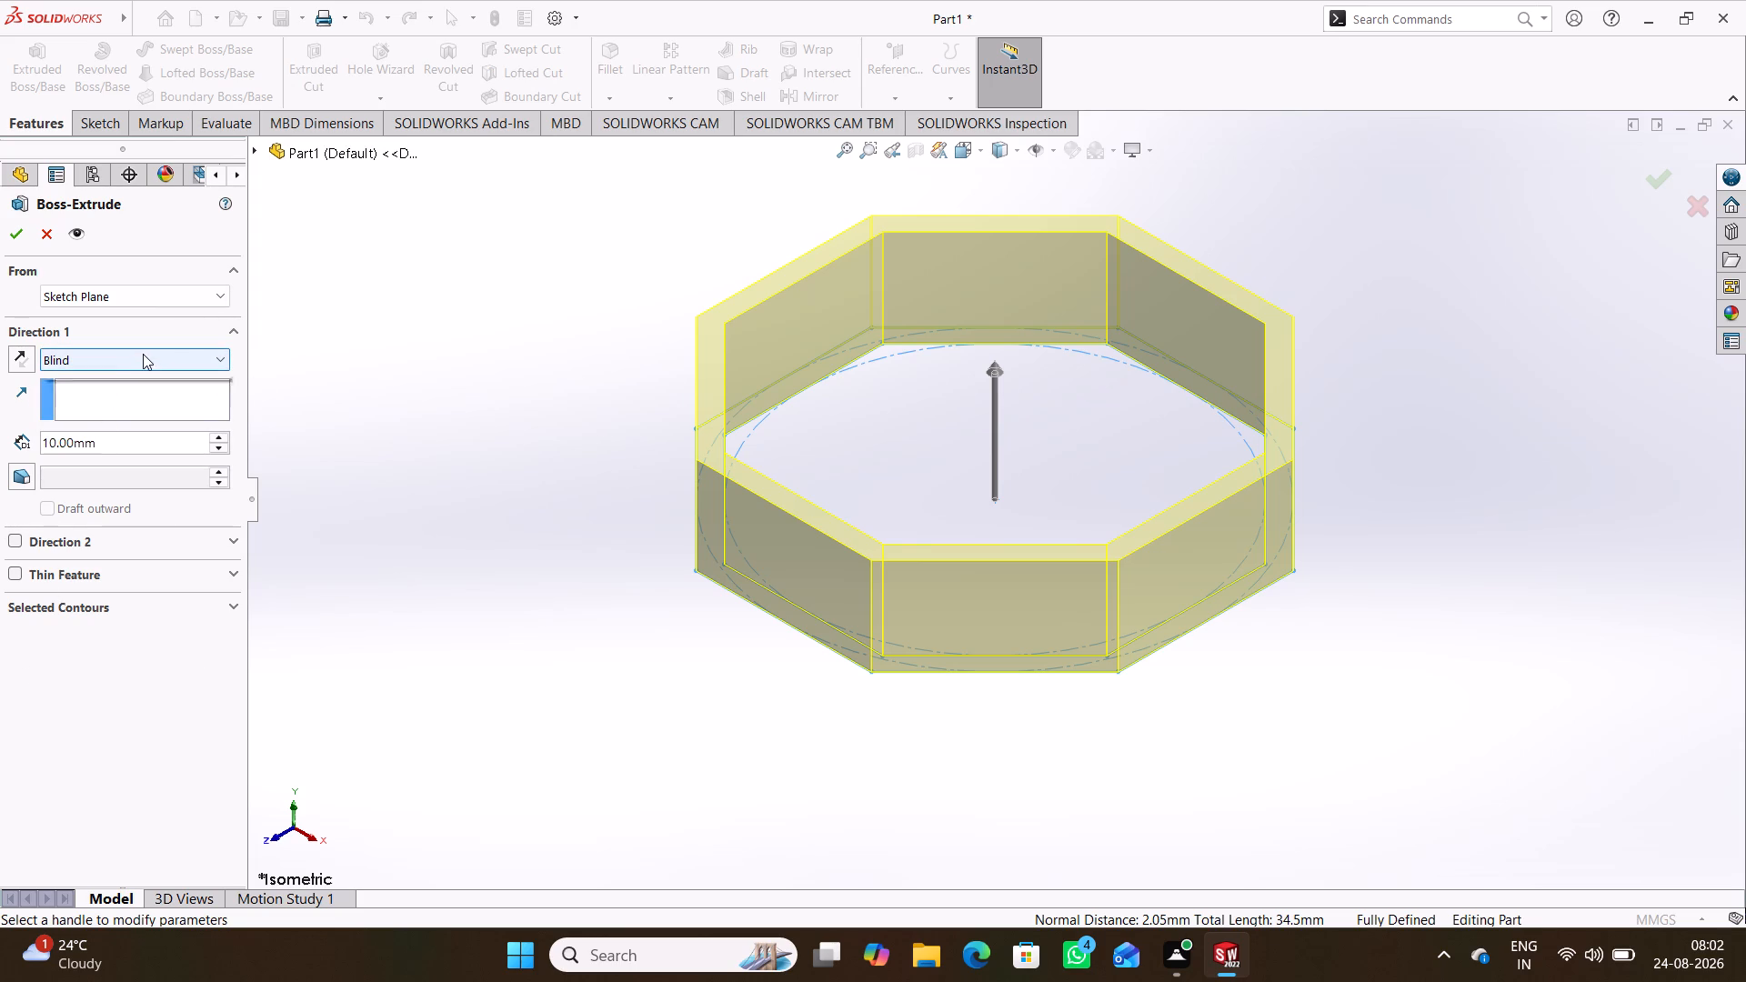
pyautogui.click(82, 455)
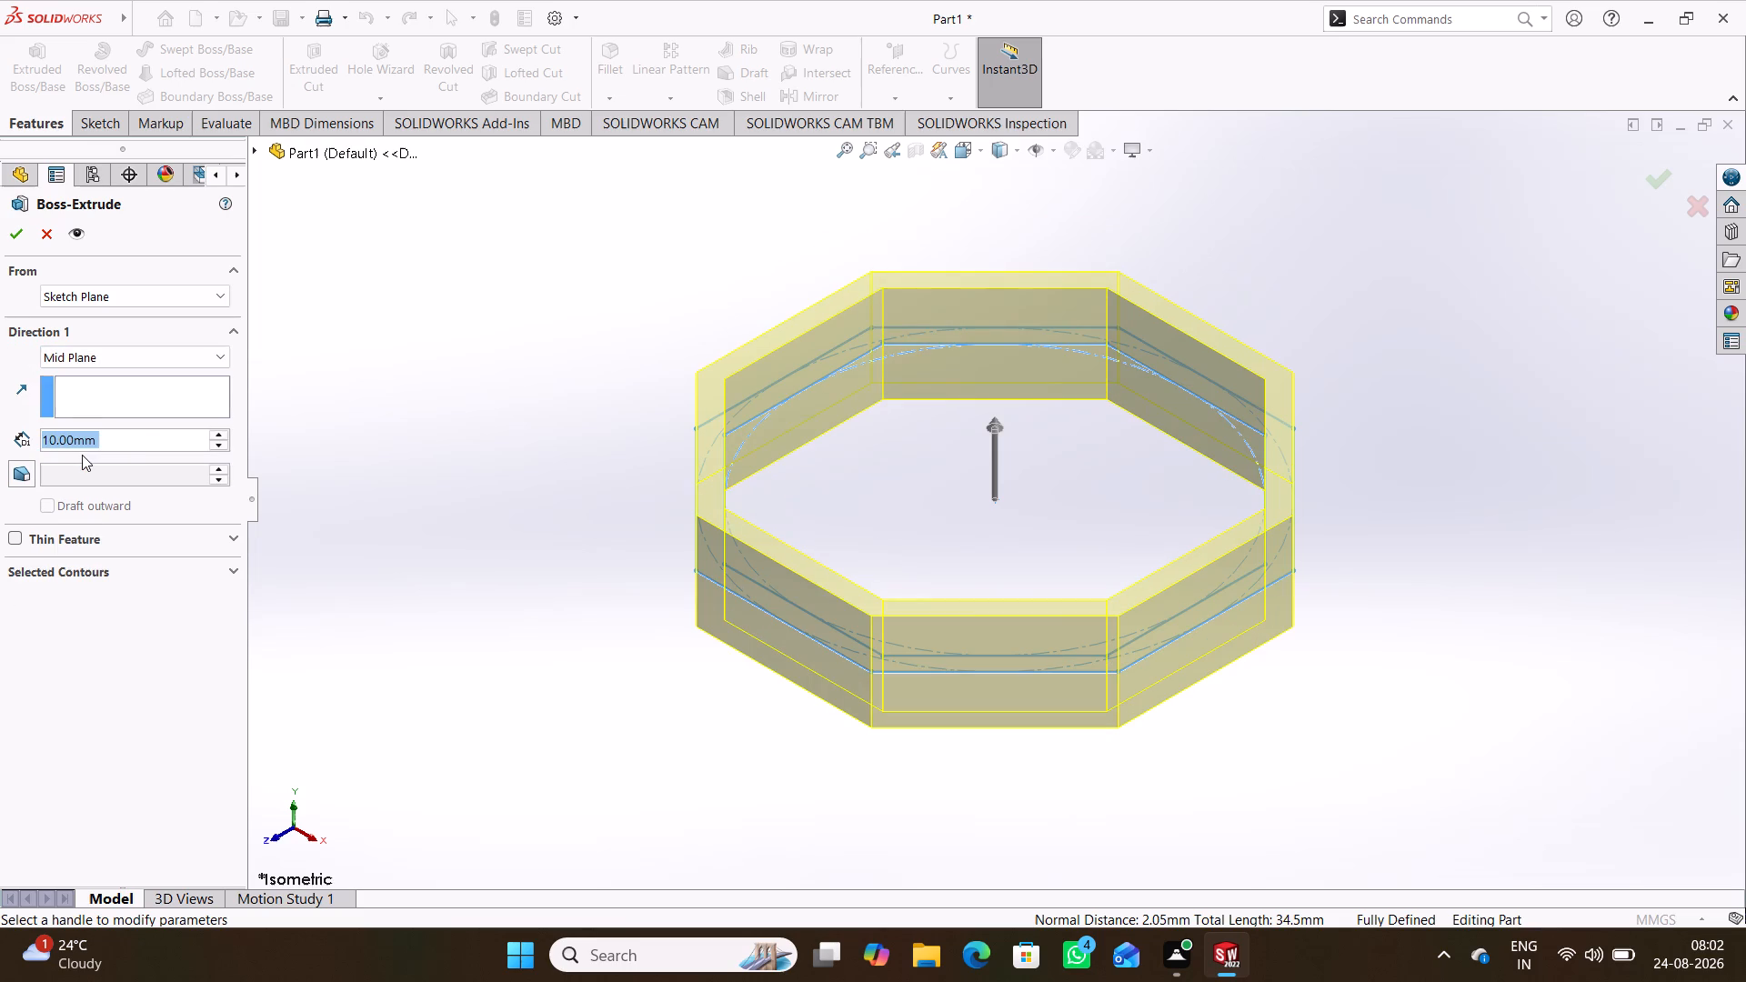
pyautogui.write('45')
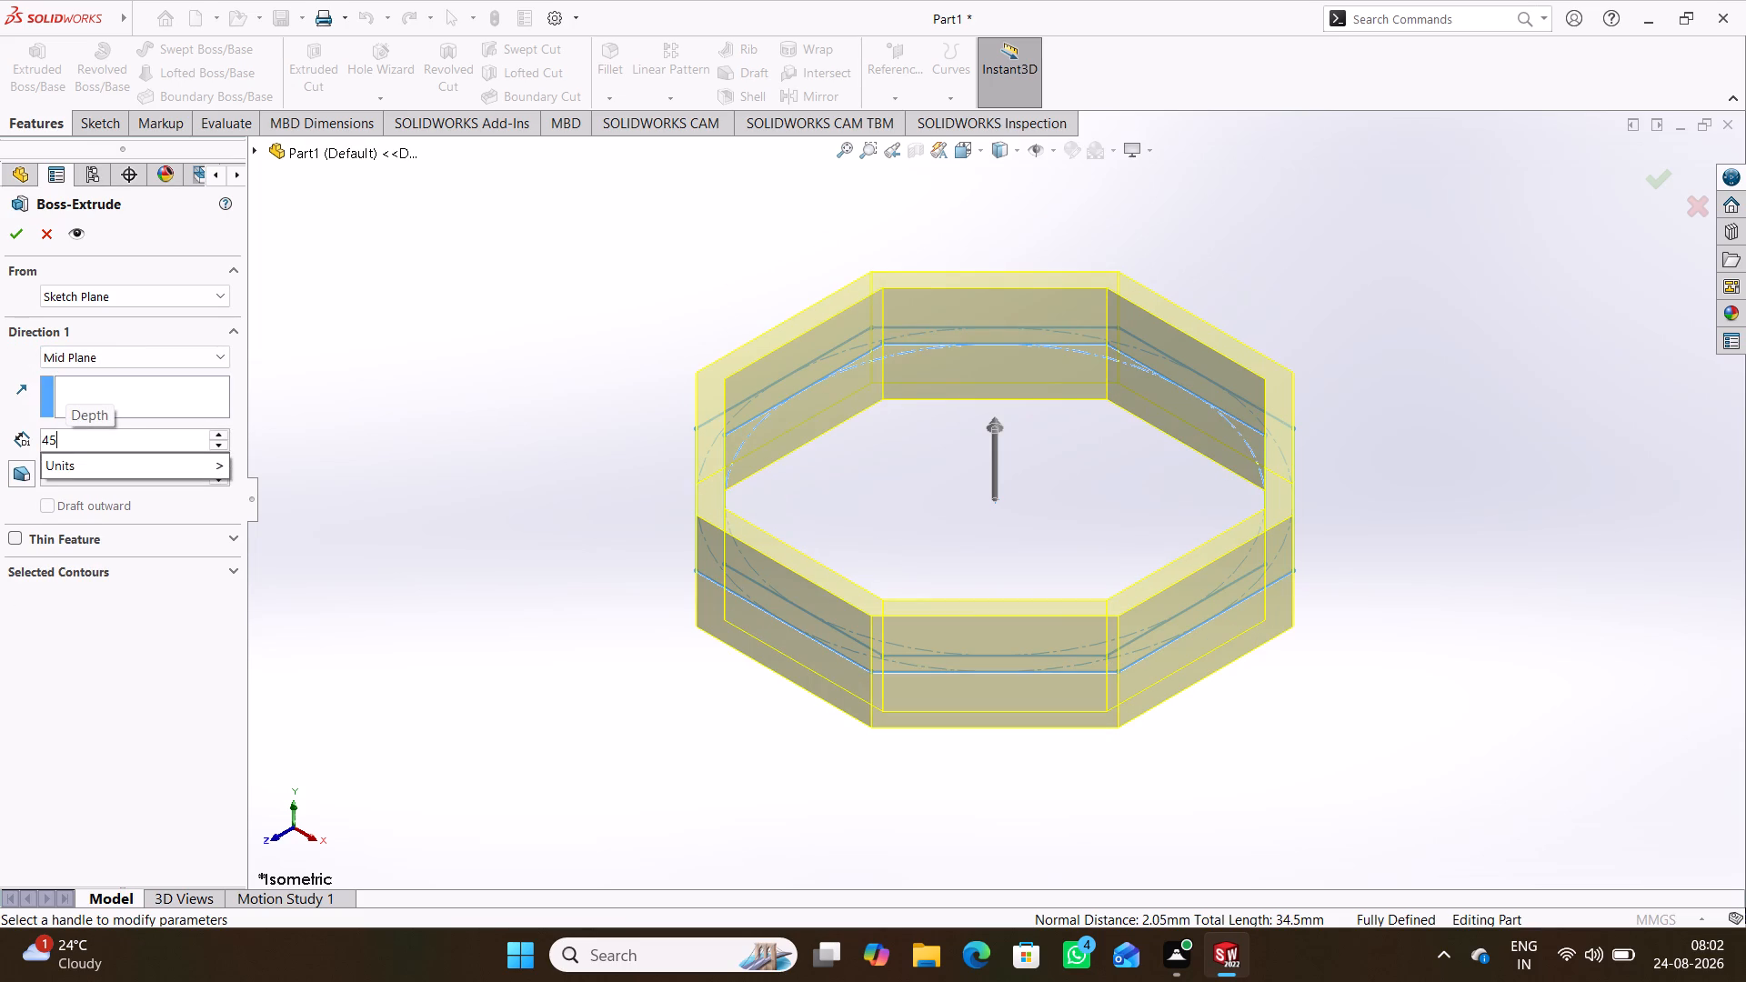
pyautogui.click(300, 448)
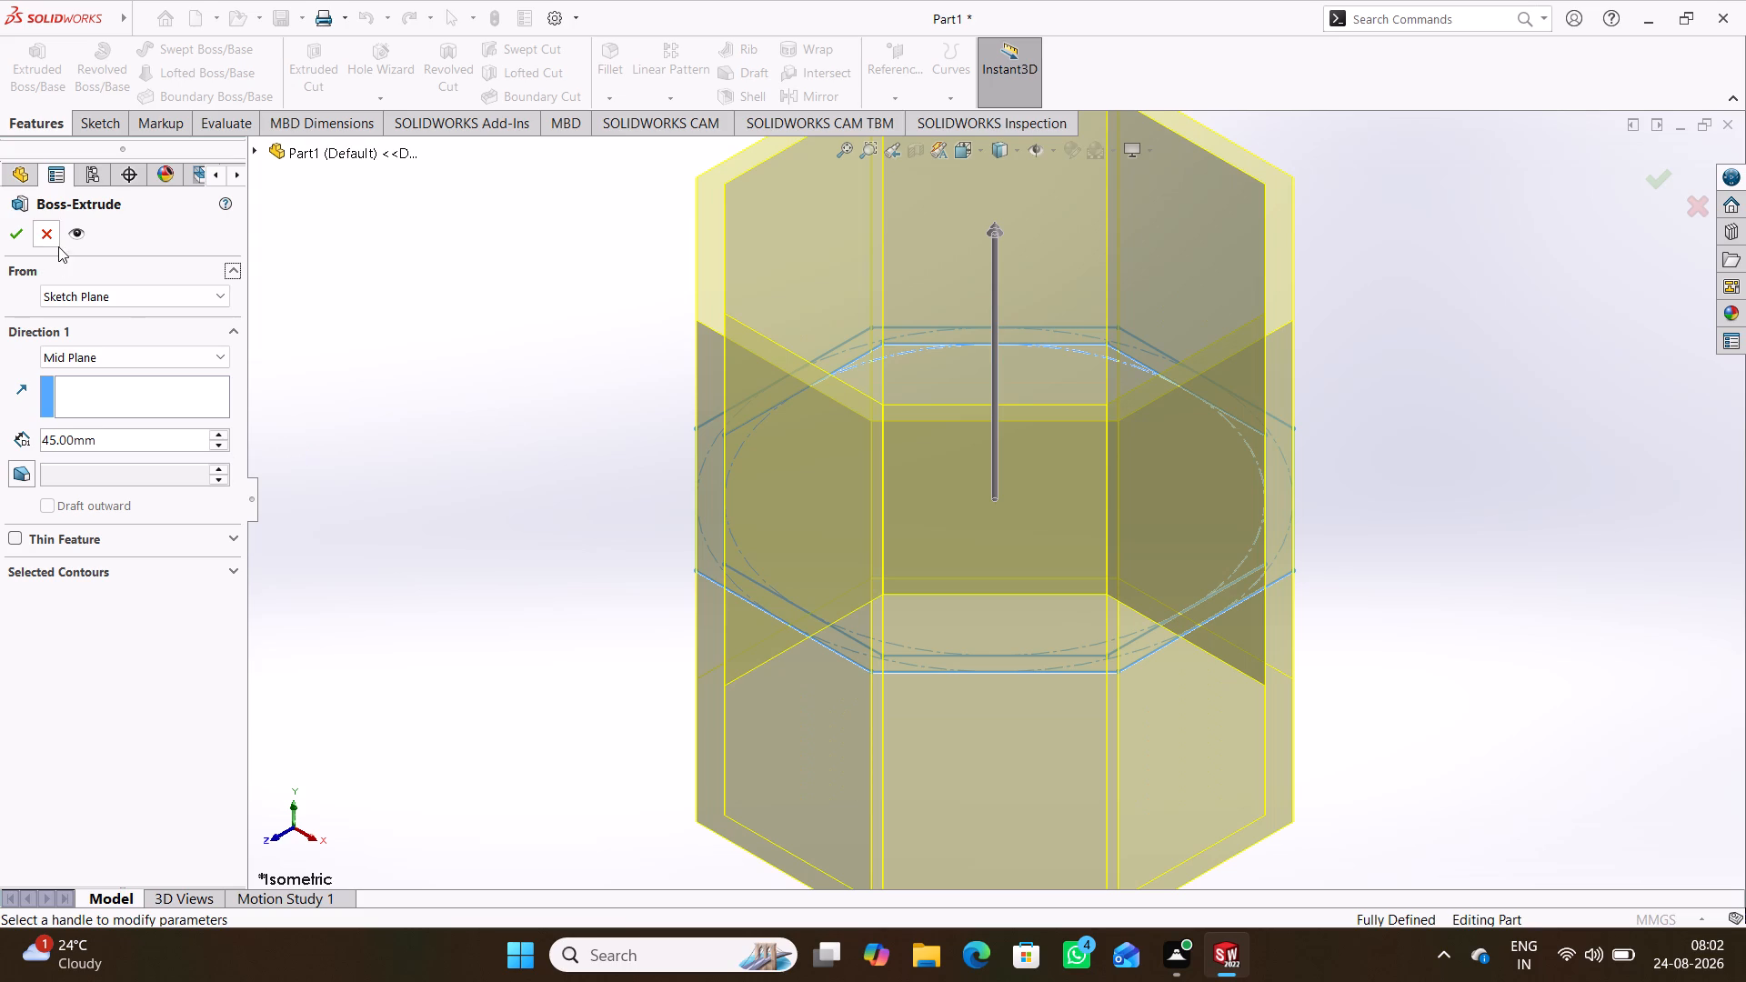
pyautogui.click(9, 231)
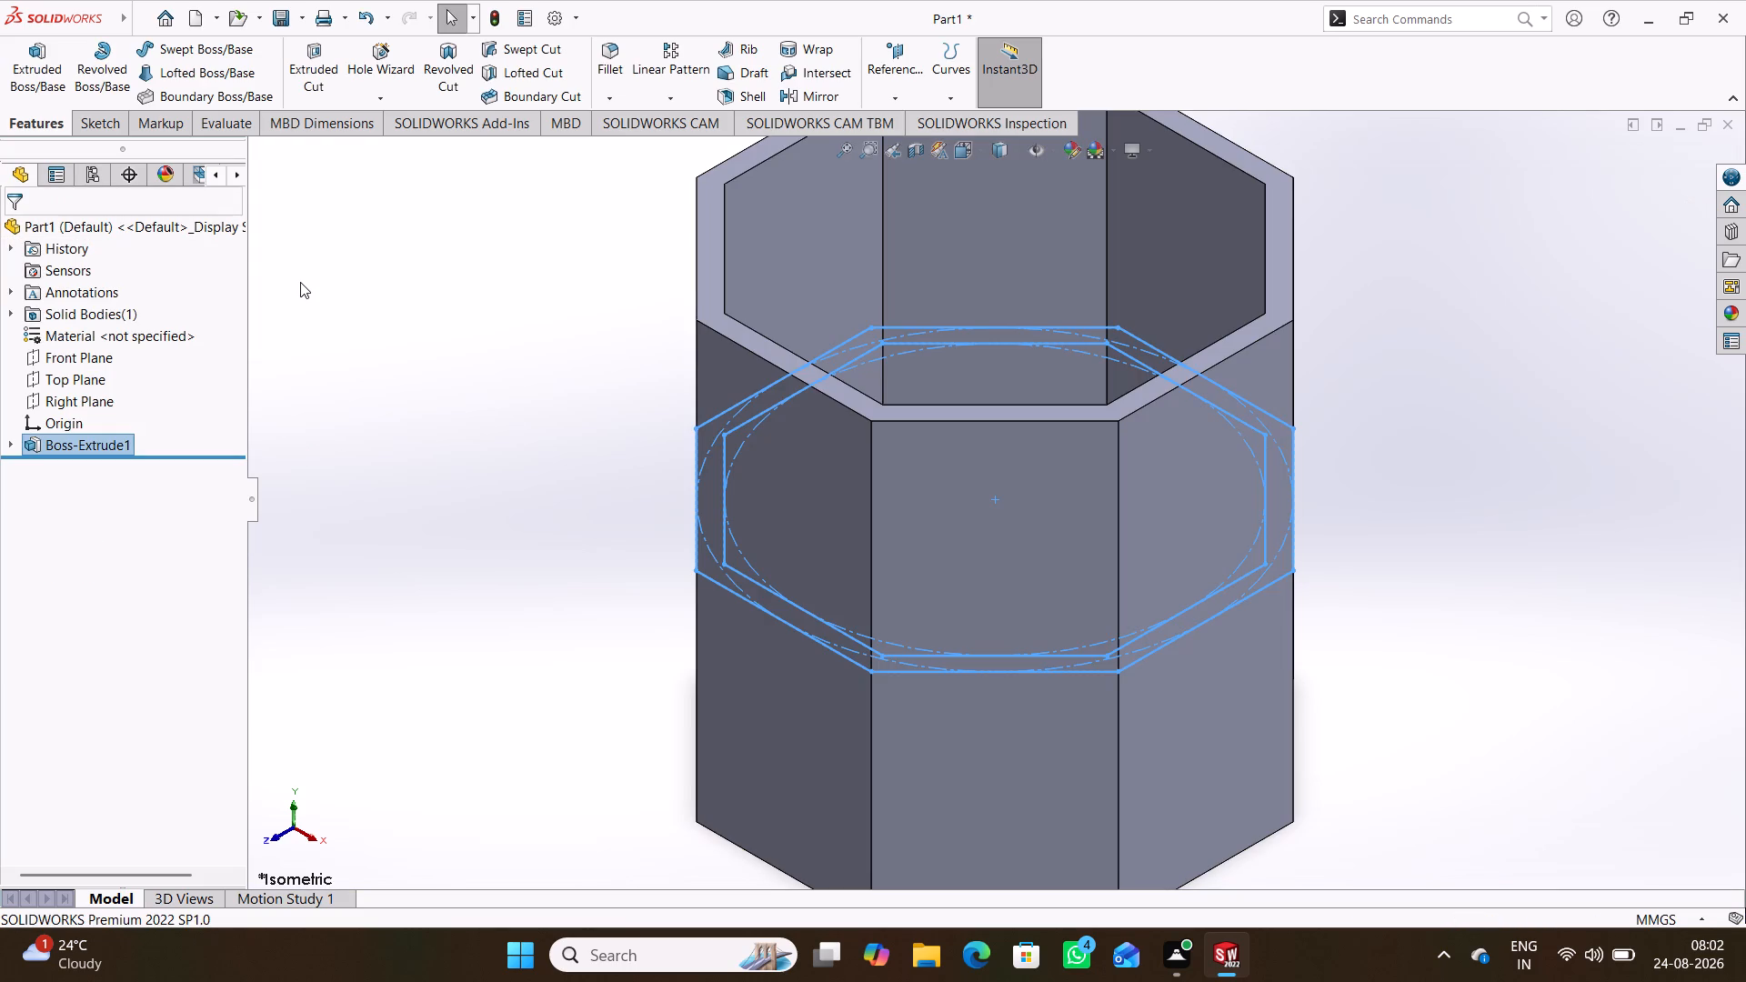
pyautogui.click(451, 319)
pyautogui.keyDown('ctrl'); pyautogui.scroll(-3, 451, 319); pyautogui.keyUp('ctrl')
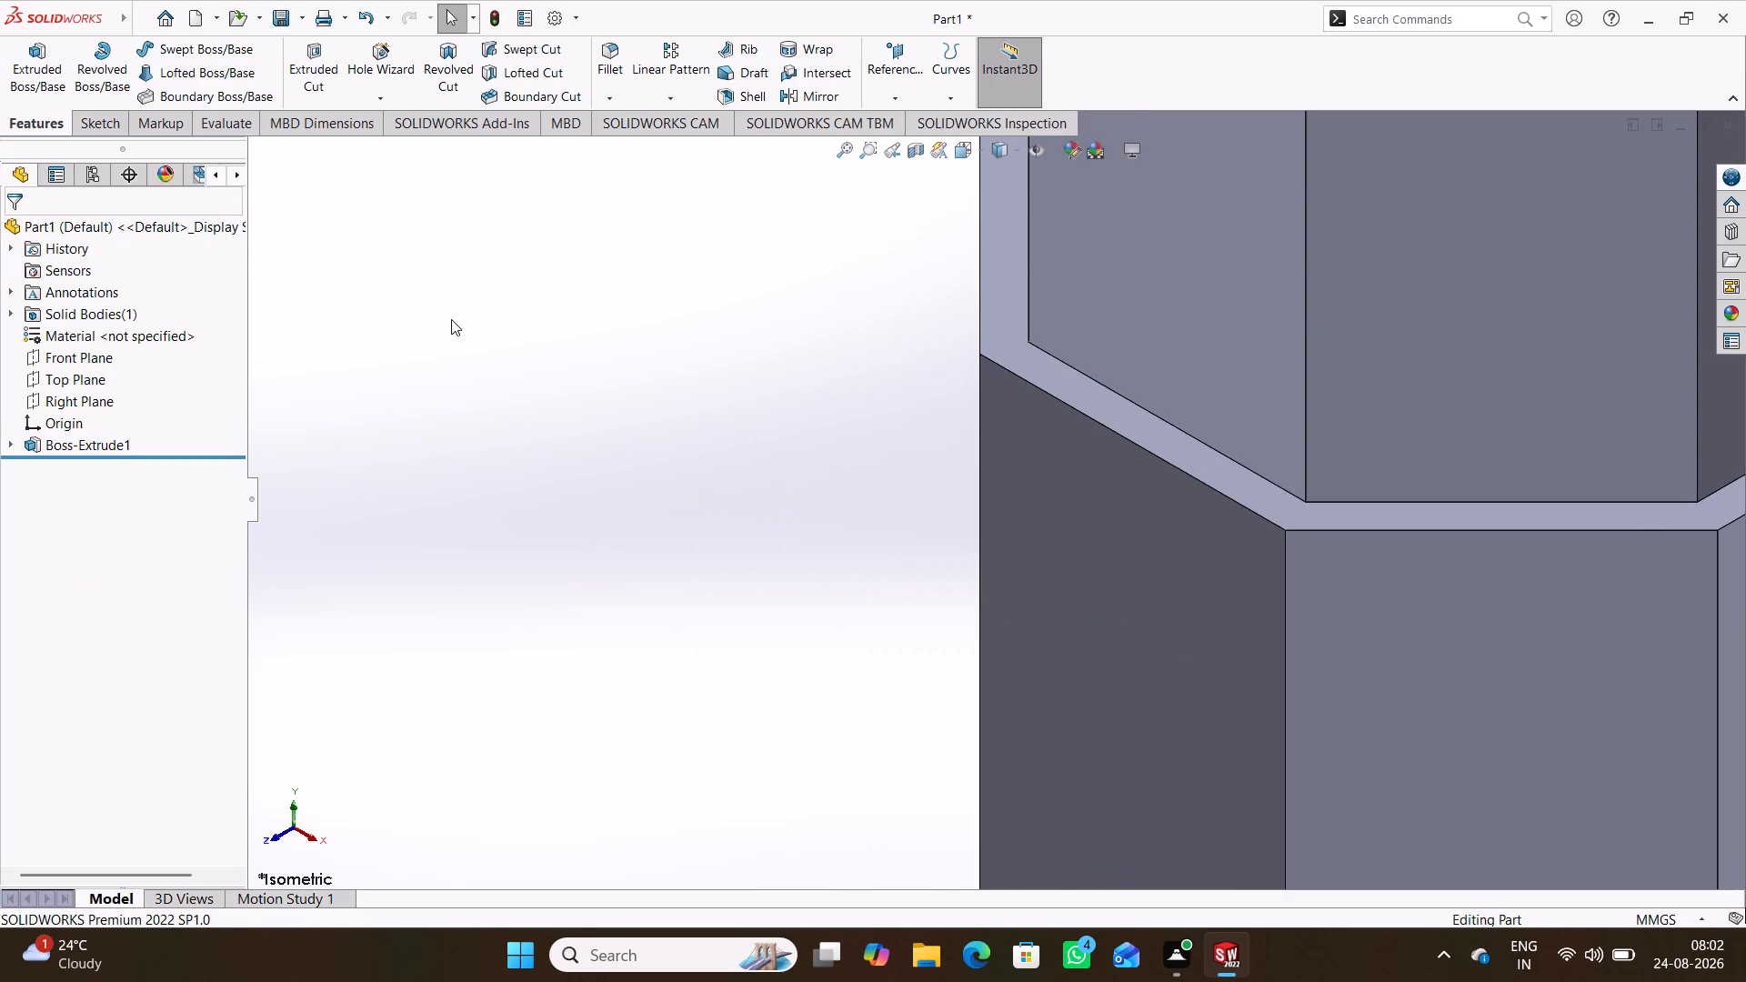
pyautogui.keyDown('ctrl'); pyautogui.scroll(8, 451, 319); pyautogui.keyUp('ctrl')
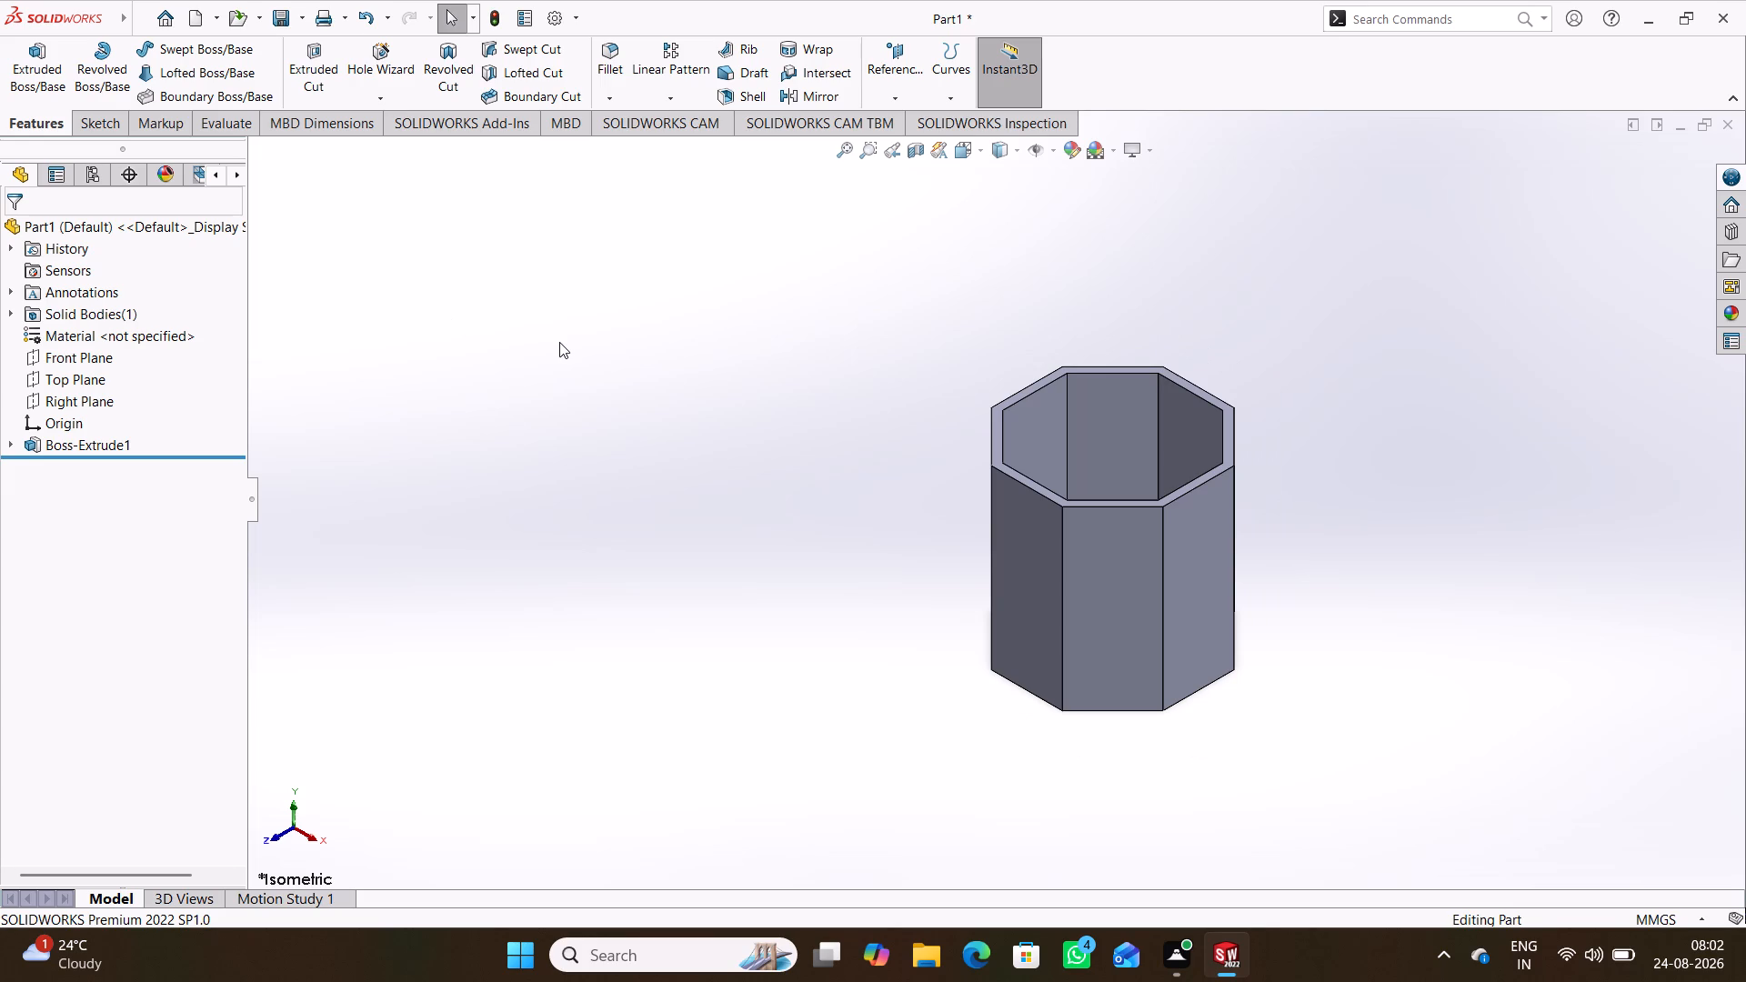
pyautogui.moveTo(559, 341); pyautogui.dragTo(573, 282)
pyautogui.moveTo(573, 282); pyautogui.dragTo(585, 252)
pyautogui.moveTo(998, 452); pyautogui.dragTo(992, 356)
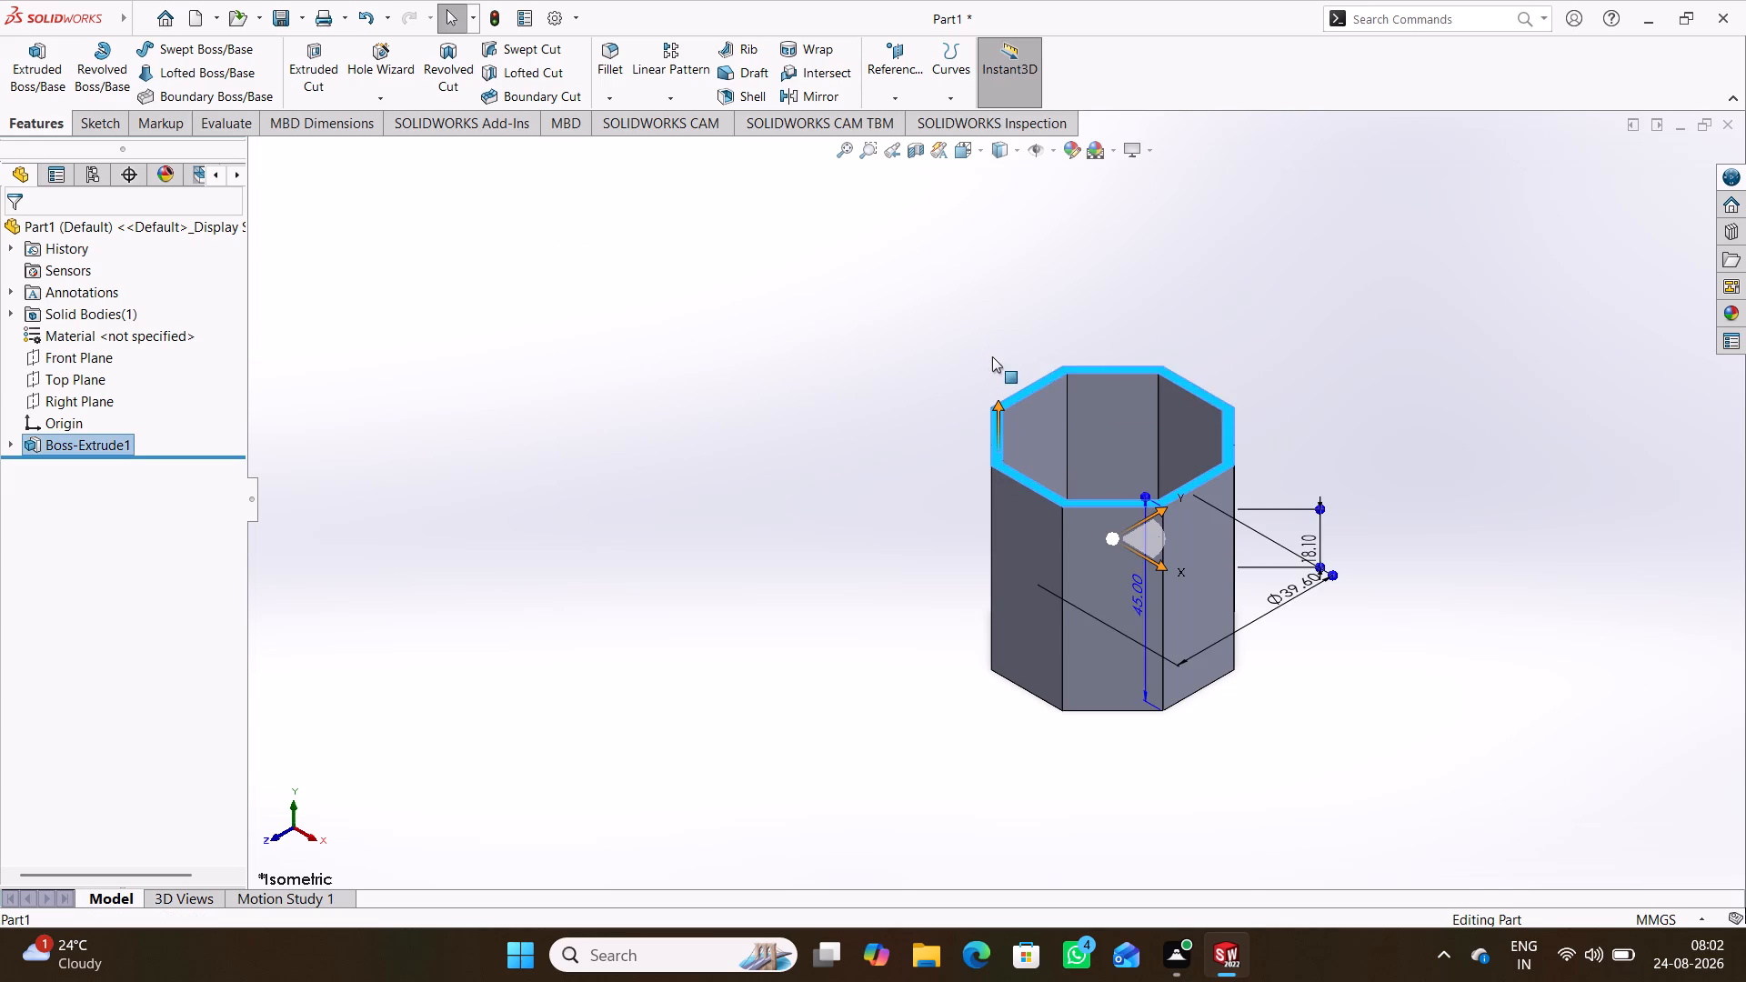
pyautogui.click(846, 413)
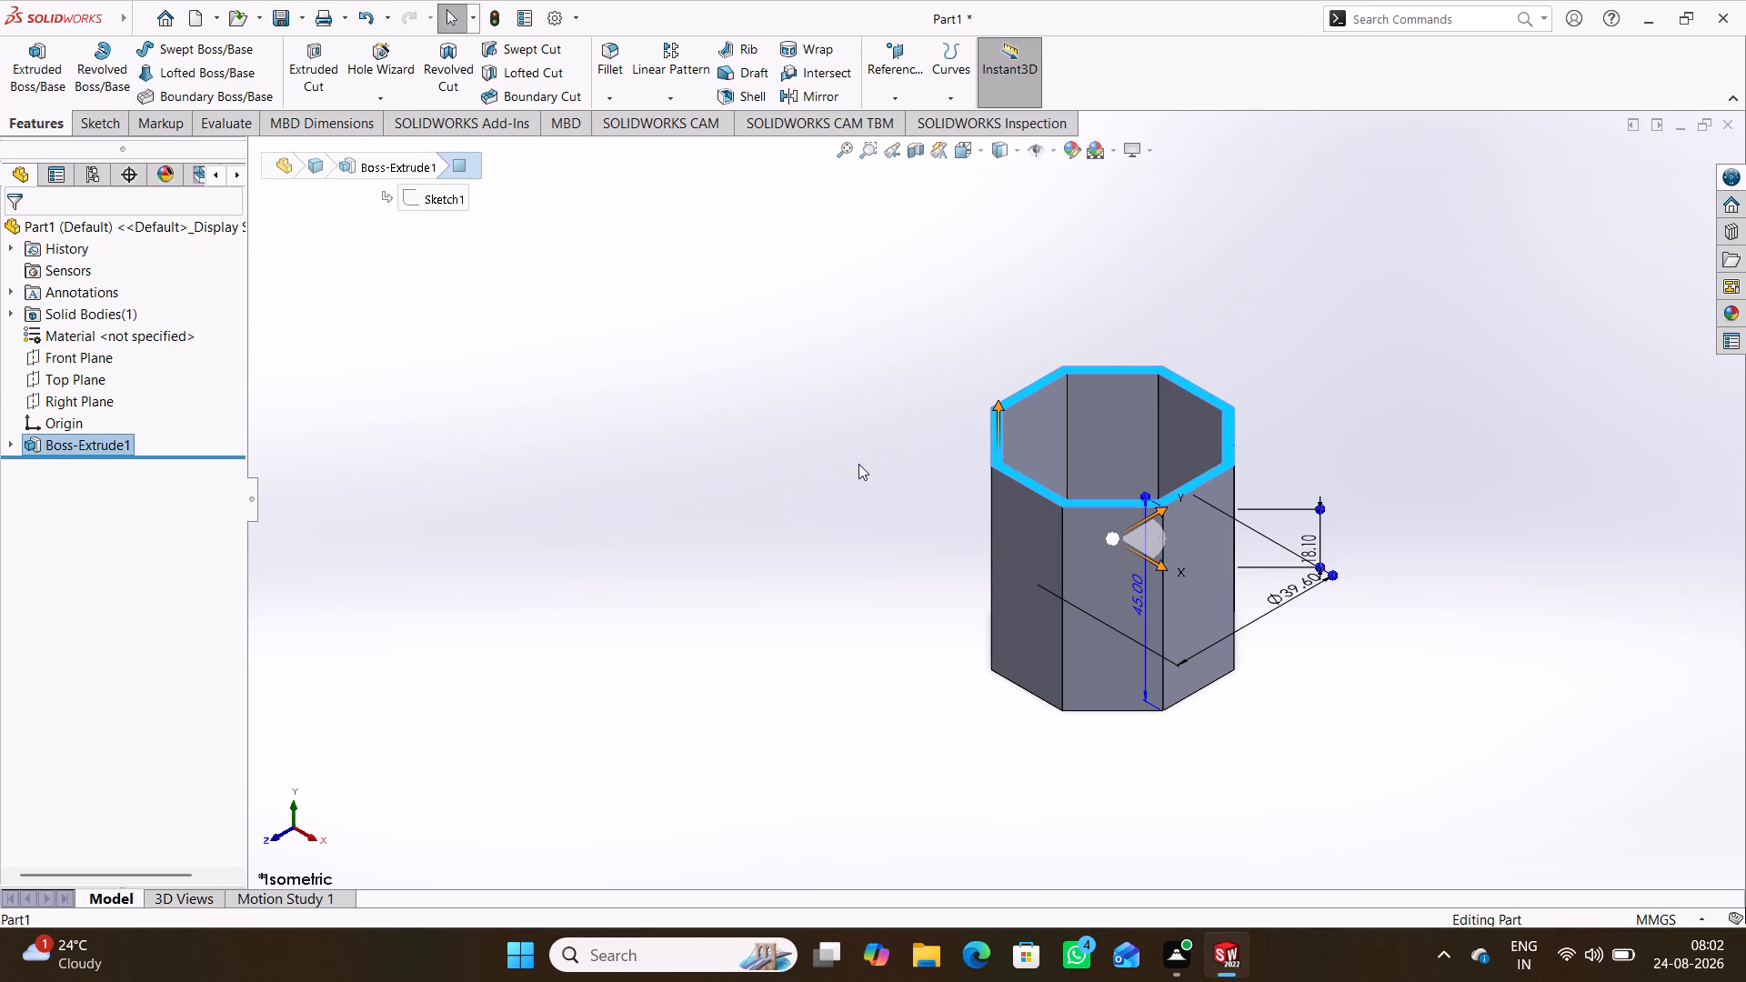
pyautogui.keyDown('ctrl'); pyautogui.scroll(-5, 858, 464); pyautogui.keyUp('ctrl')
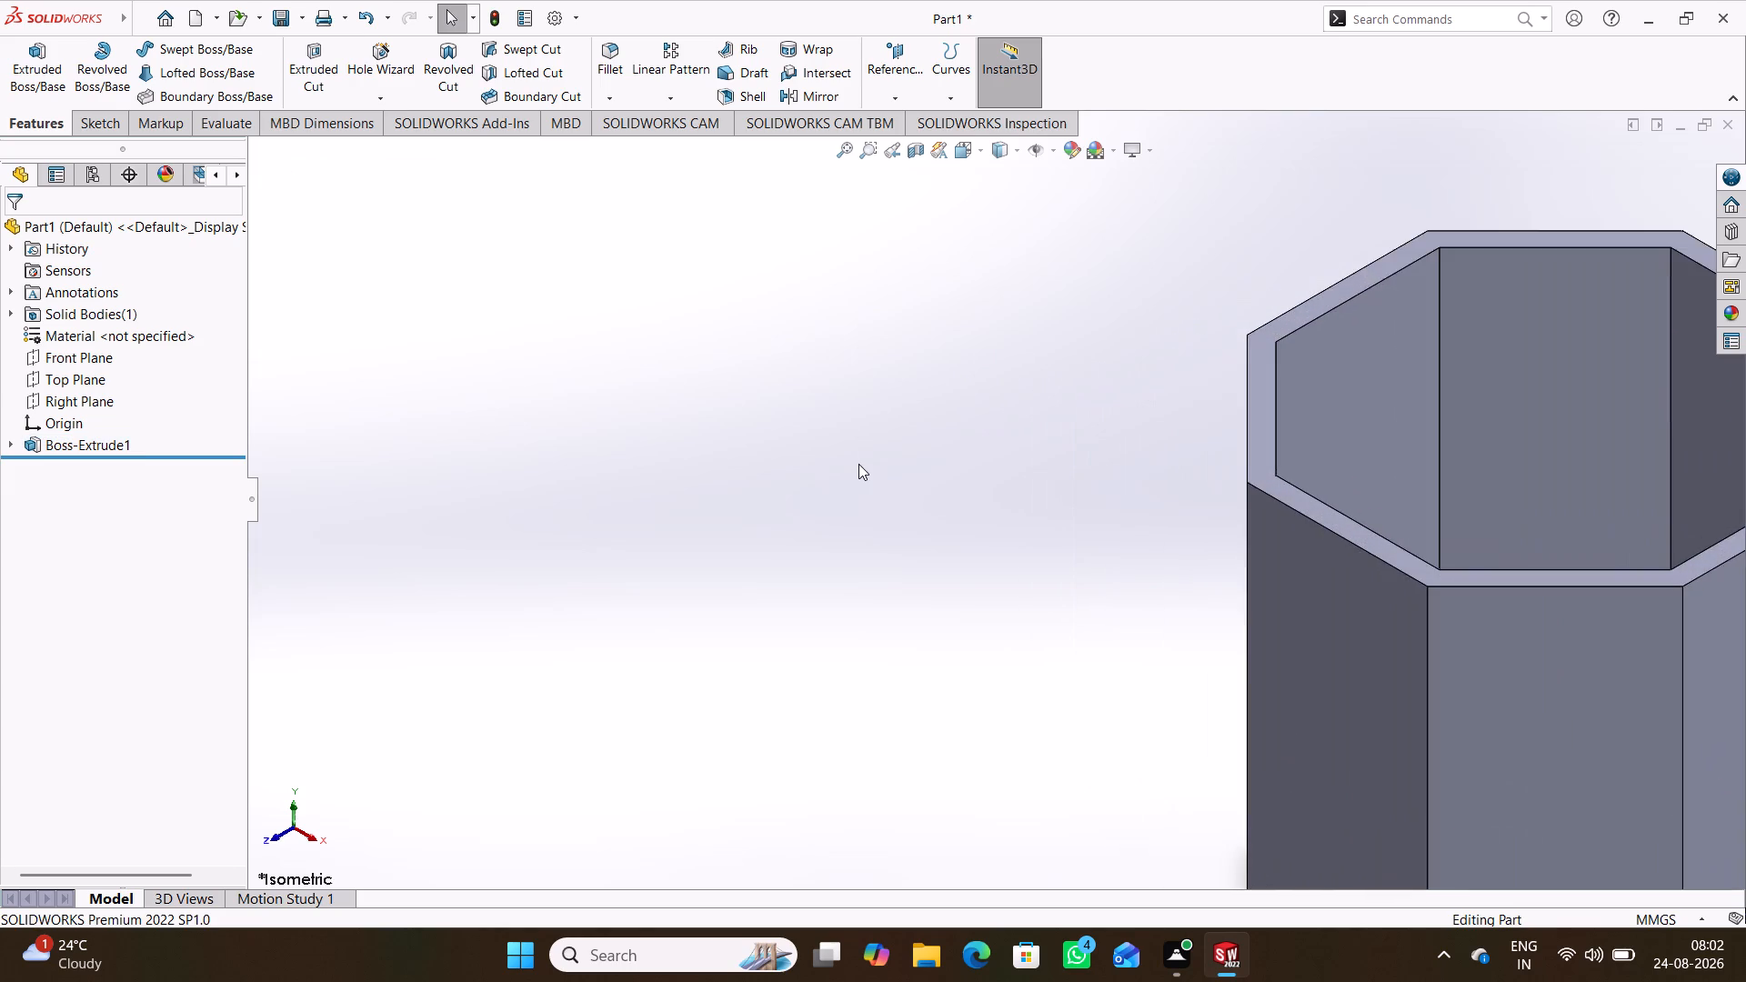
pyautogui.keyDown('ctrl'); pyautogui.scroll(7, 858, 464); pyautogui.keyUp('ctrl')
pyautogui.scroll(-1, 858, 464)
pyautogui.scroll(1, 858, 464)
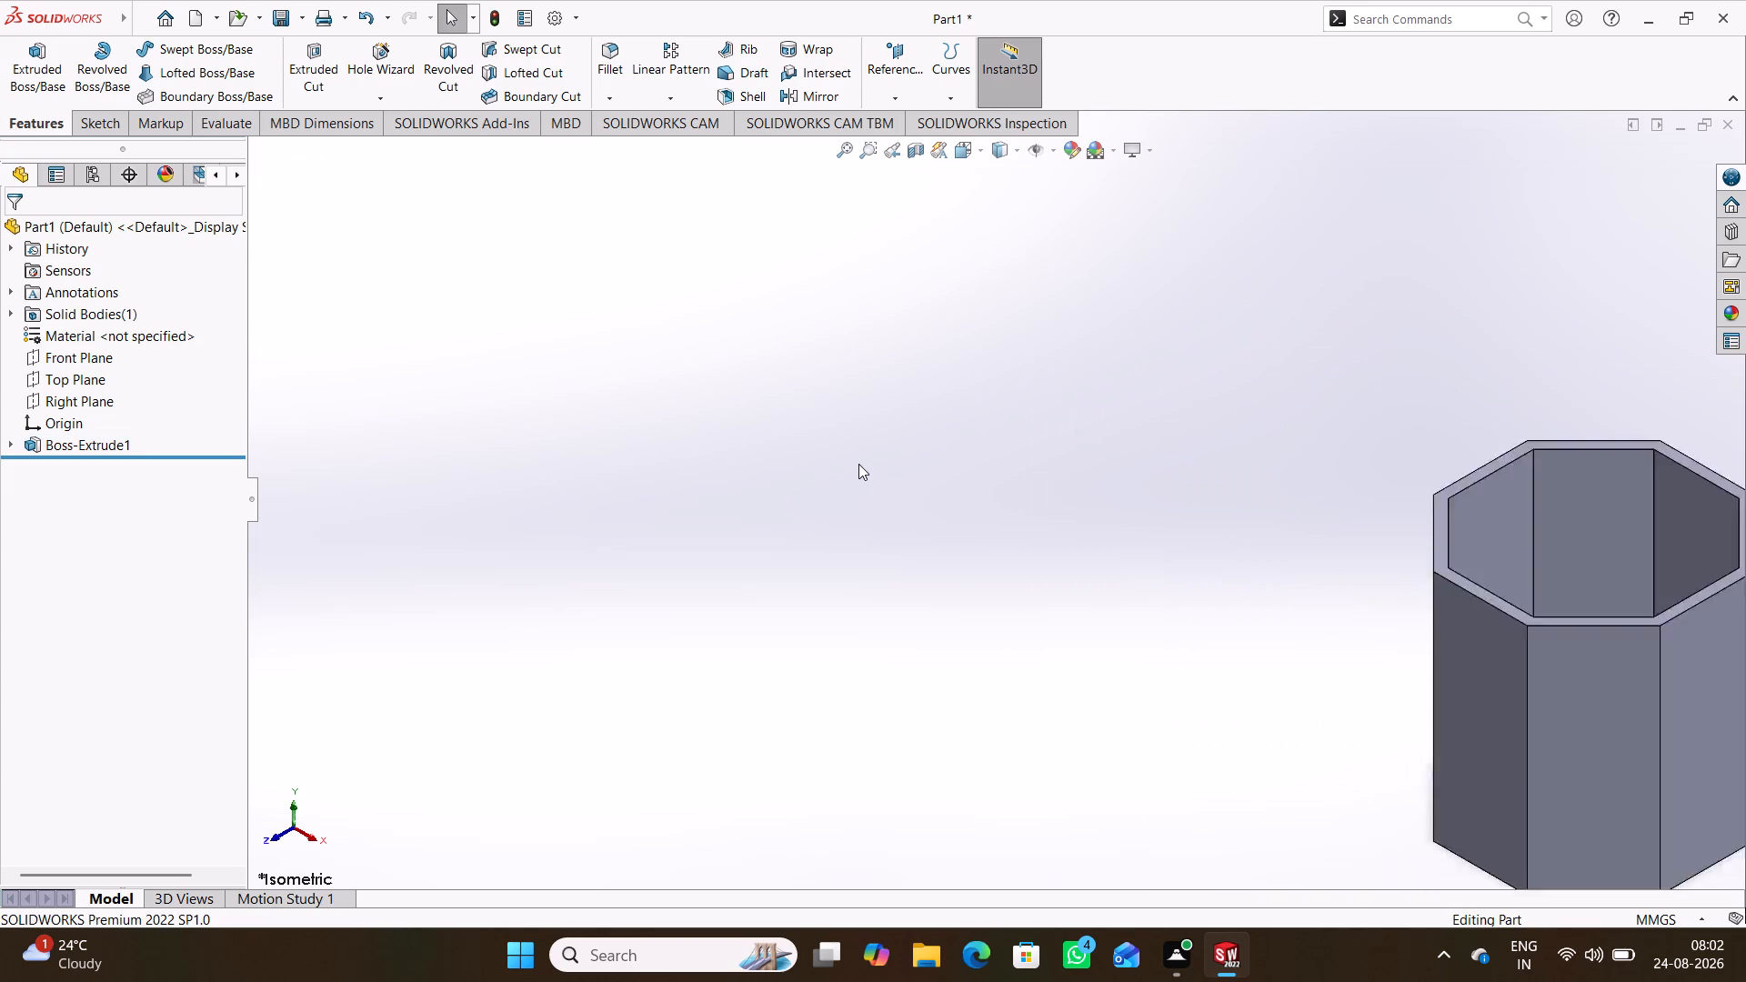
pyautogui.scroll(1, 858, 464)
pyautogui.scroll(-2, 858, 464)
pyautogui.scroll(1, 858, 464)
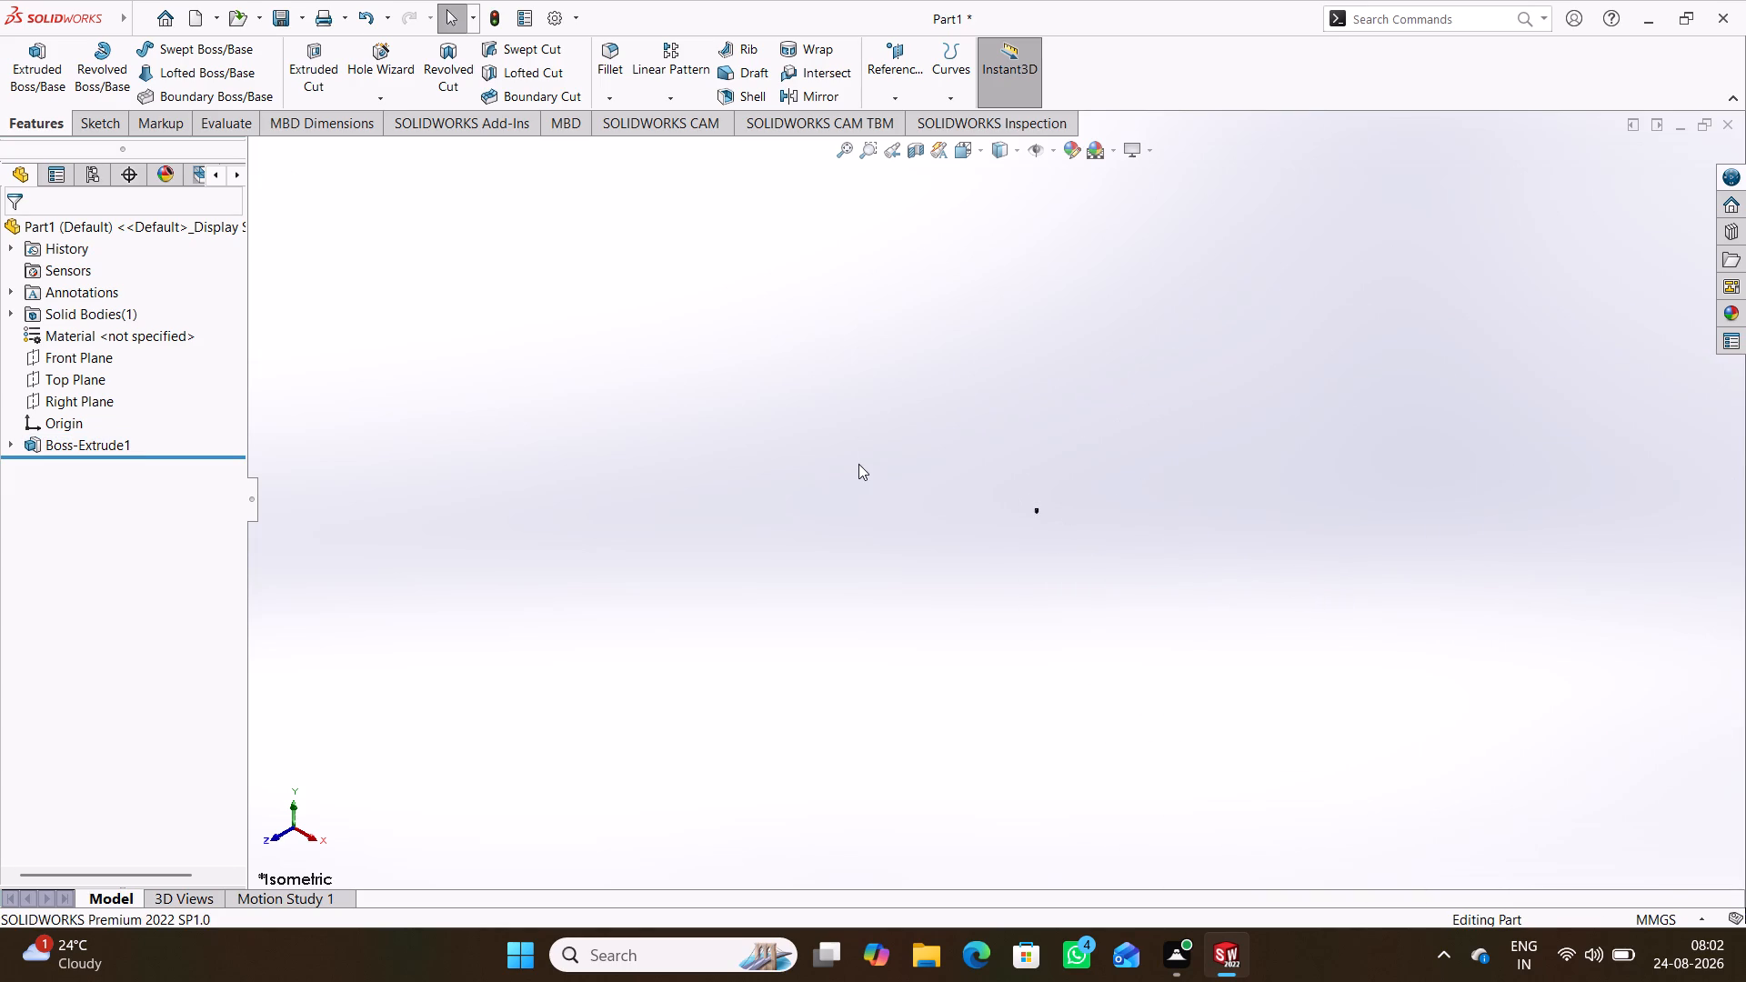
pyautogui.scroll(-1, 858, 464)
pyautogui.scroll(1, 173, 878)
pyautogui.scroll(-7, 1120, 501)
# Examine the open underside of the octagonal wall and its bottom rim face.
pyautogui.scroll(-5, 1072, 532)
pyautogui.scroll(-4, 958, 371)
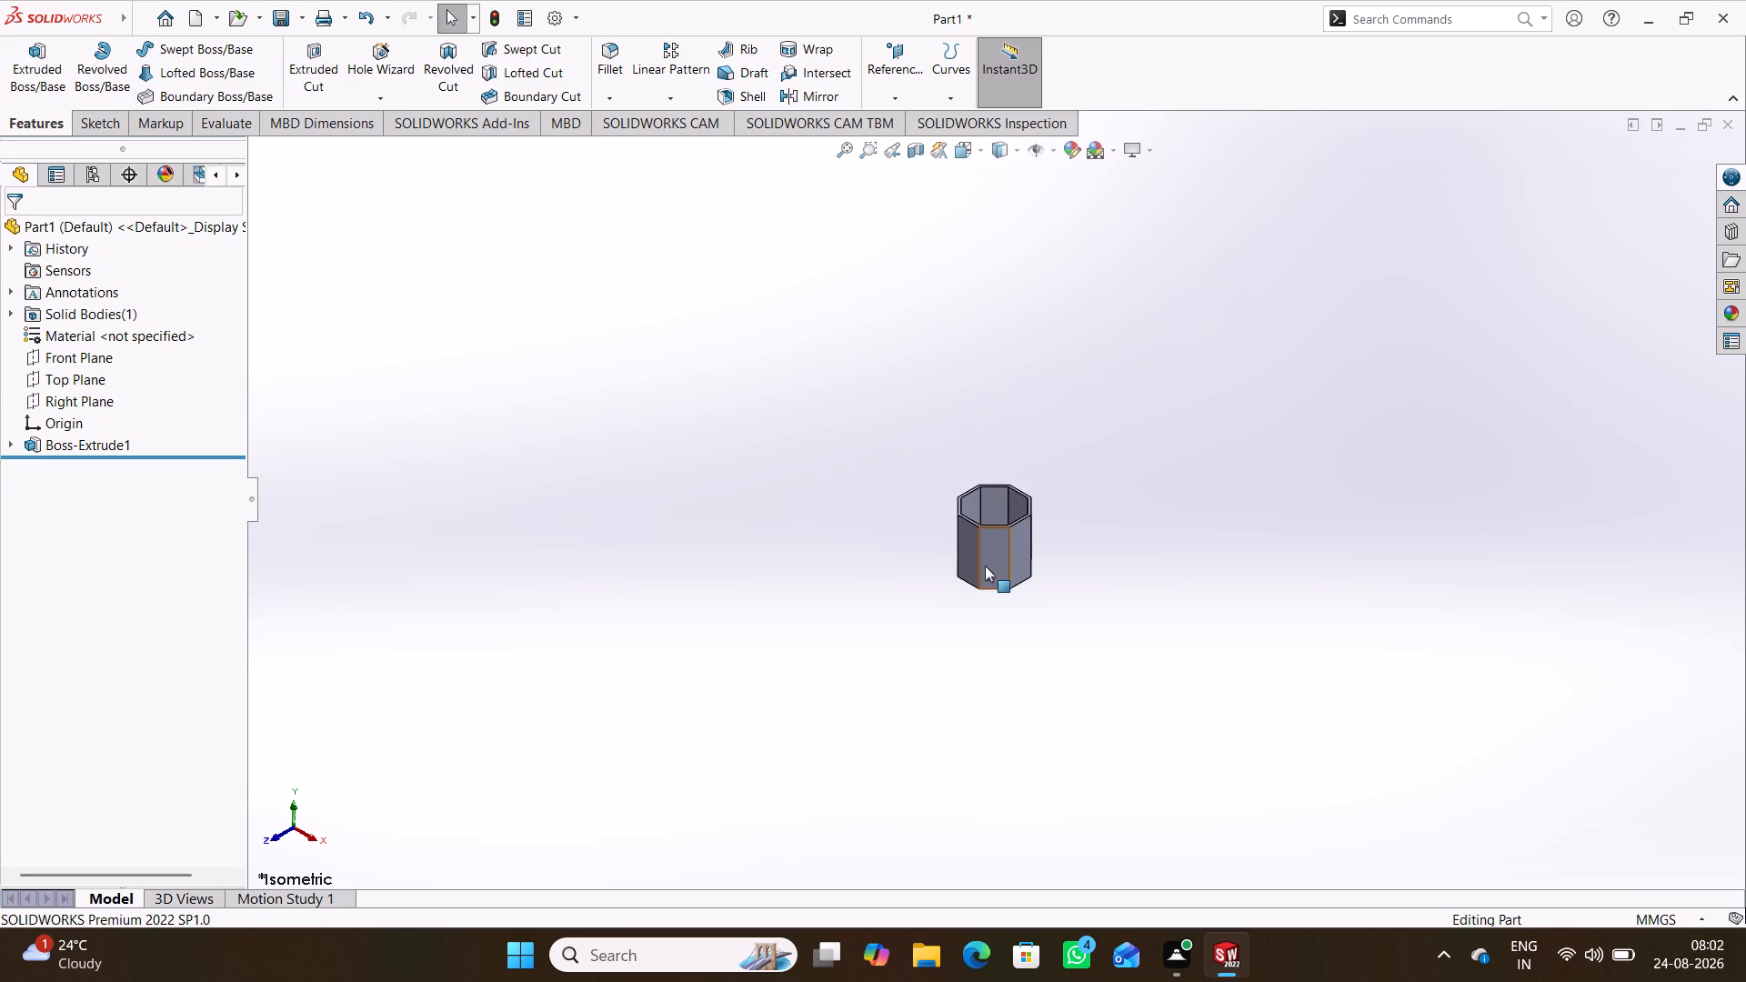
pyautogui.moveTo(985, 566); pyautogui.dragTo(1128, 288, button='middle')
pyautogui.scroll(-11, 983, 566)
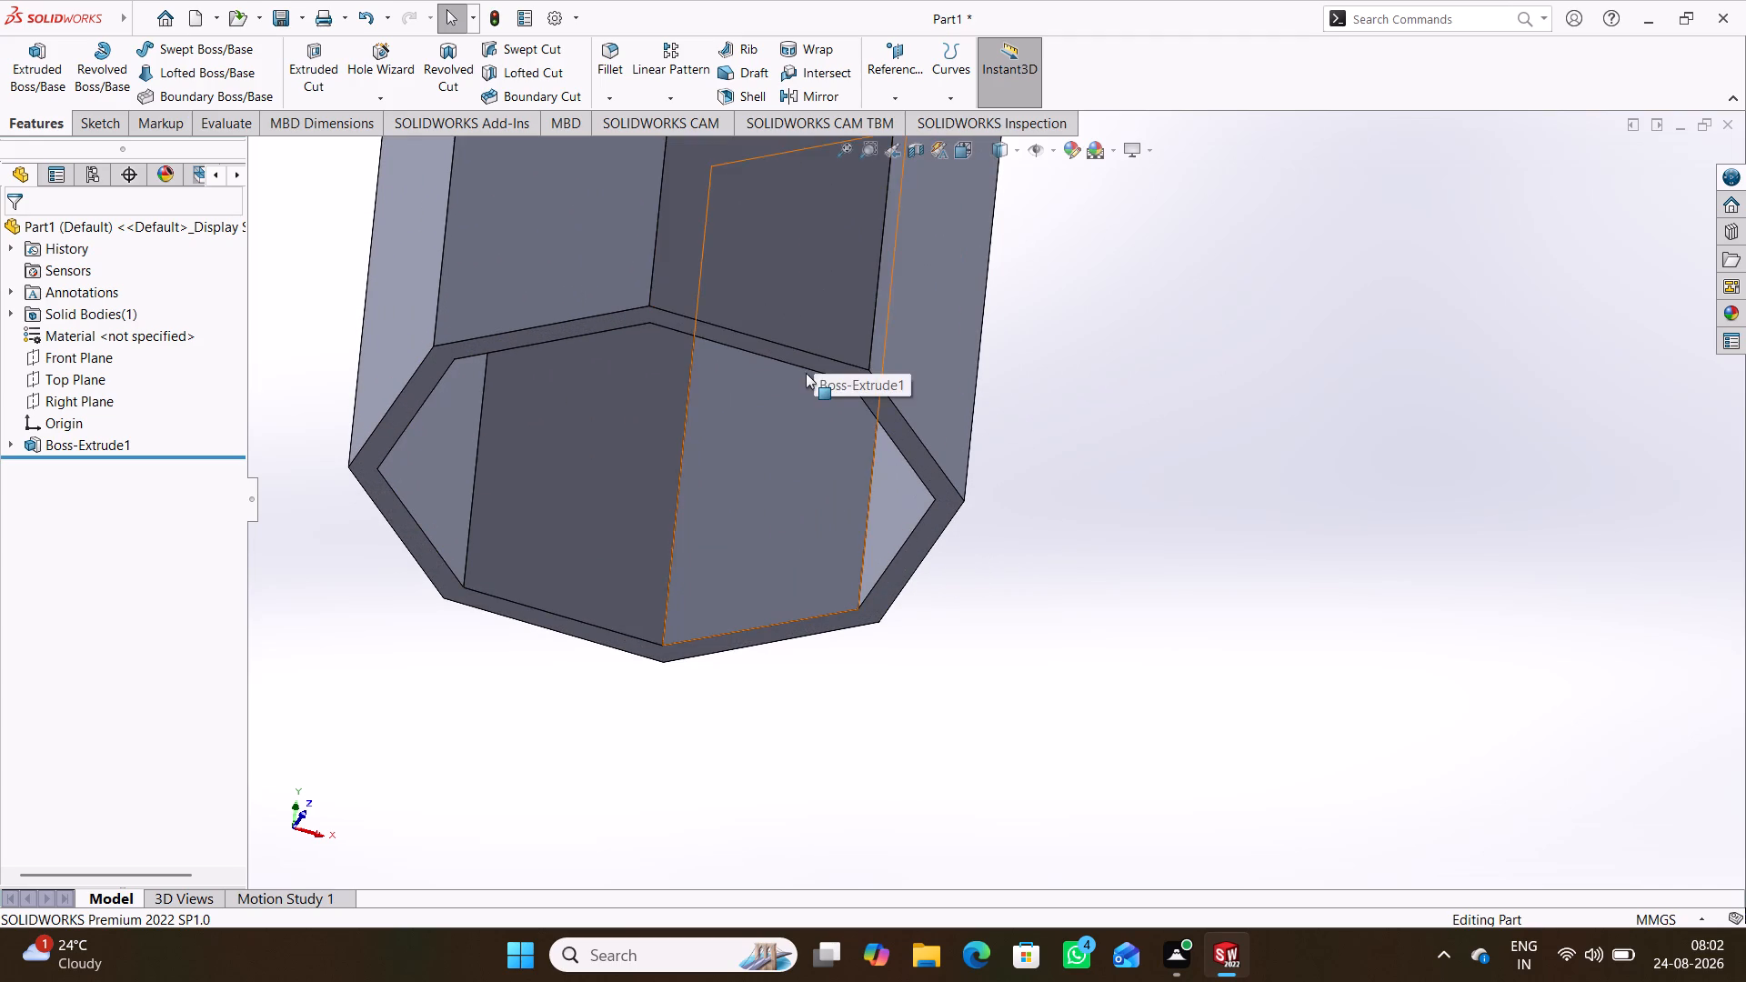
pyautogui.click(811, 360)
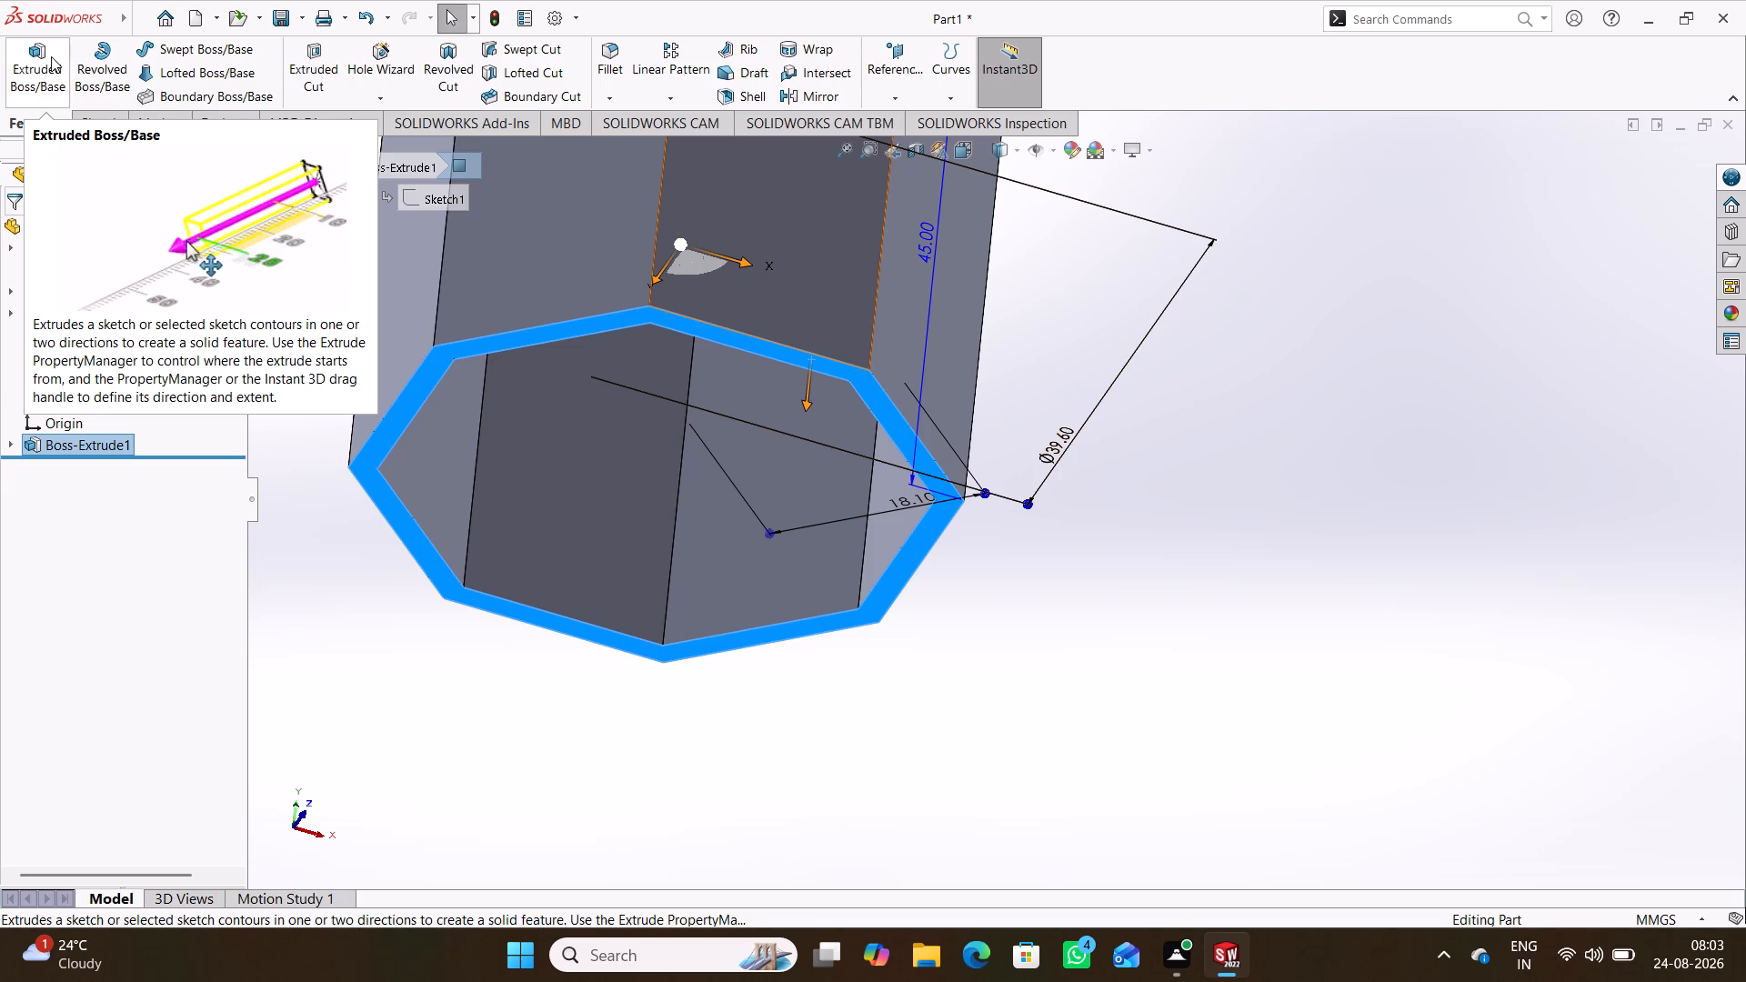
pyautogui.click(1218, 561)
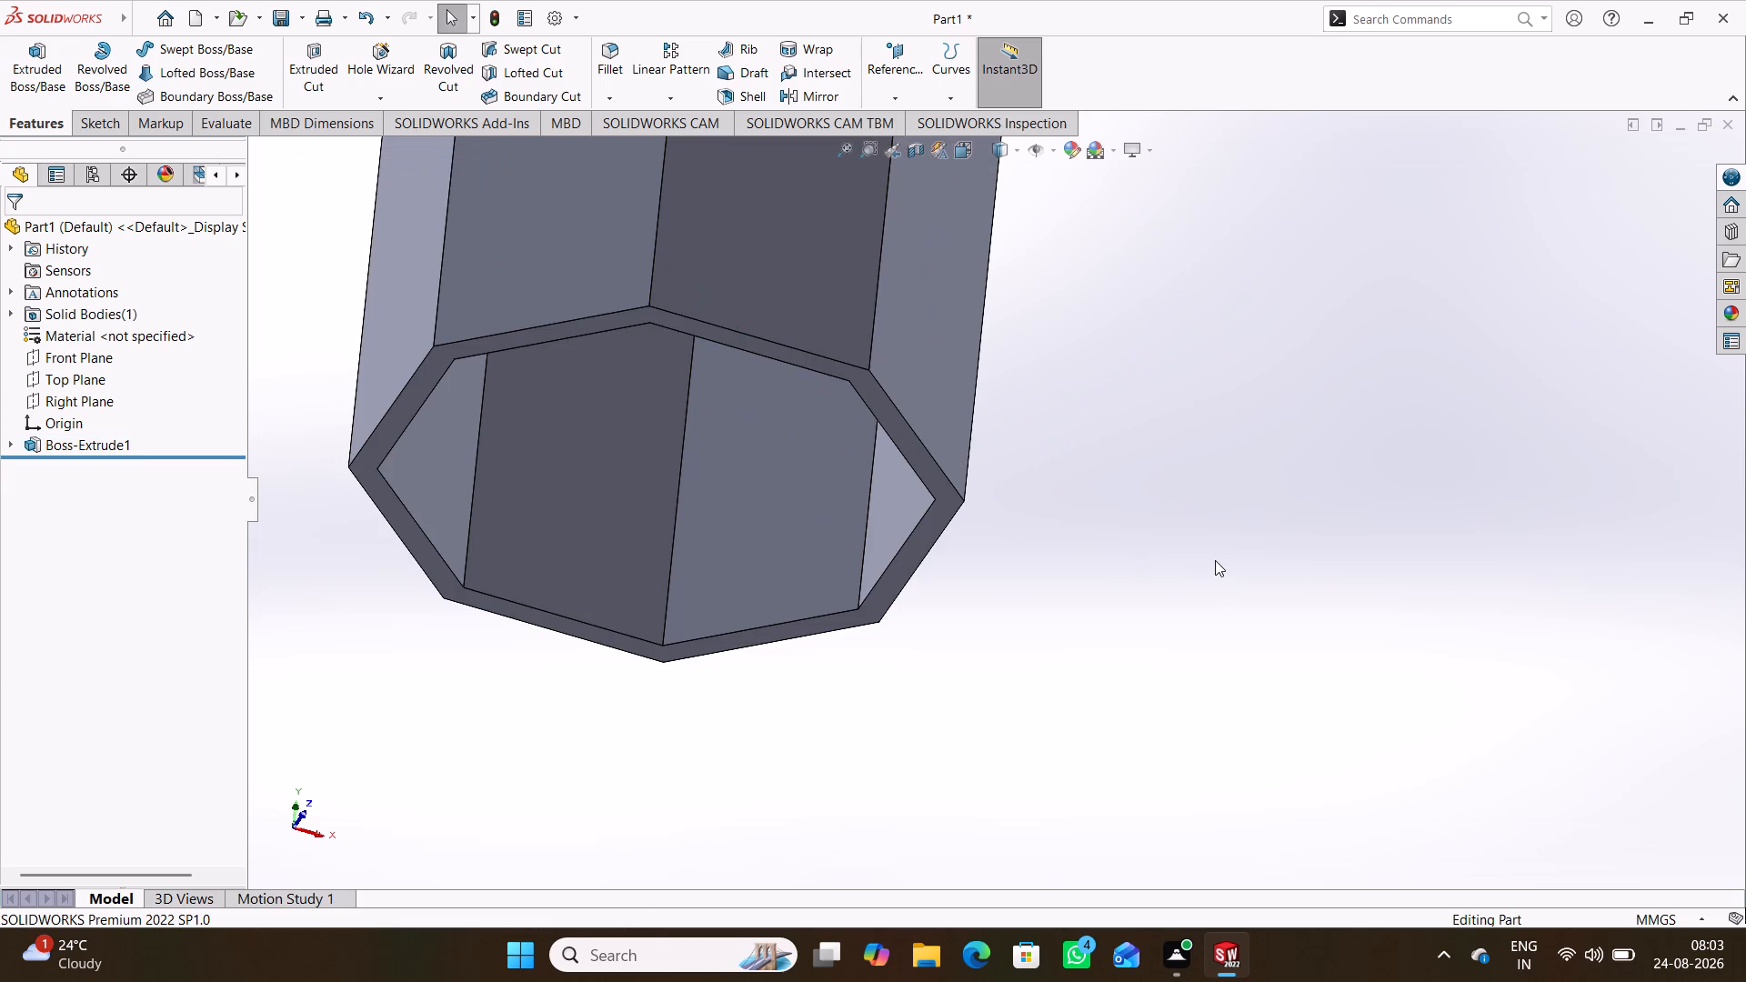
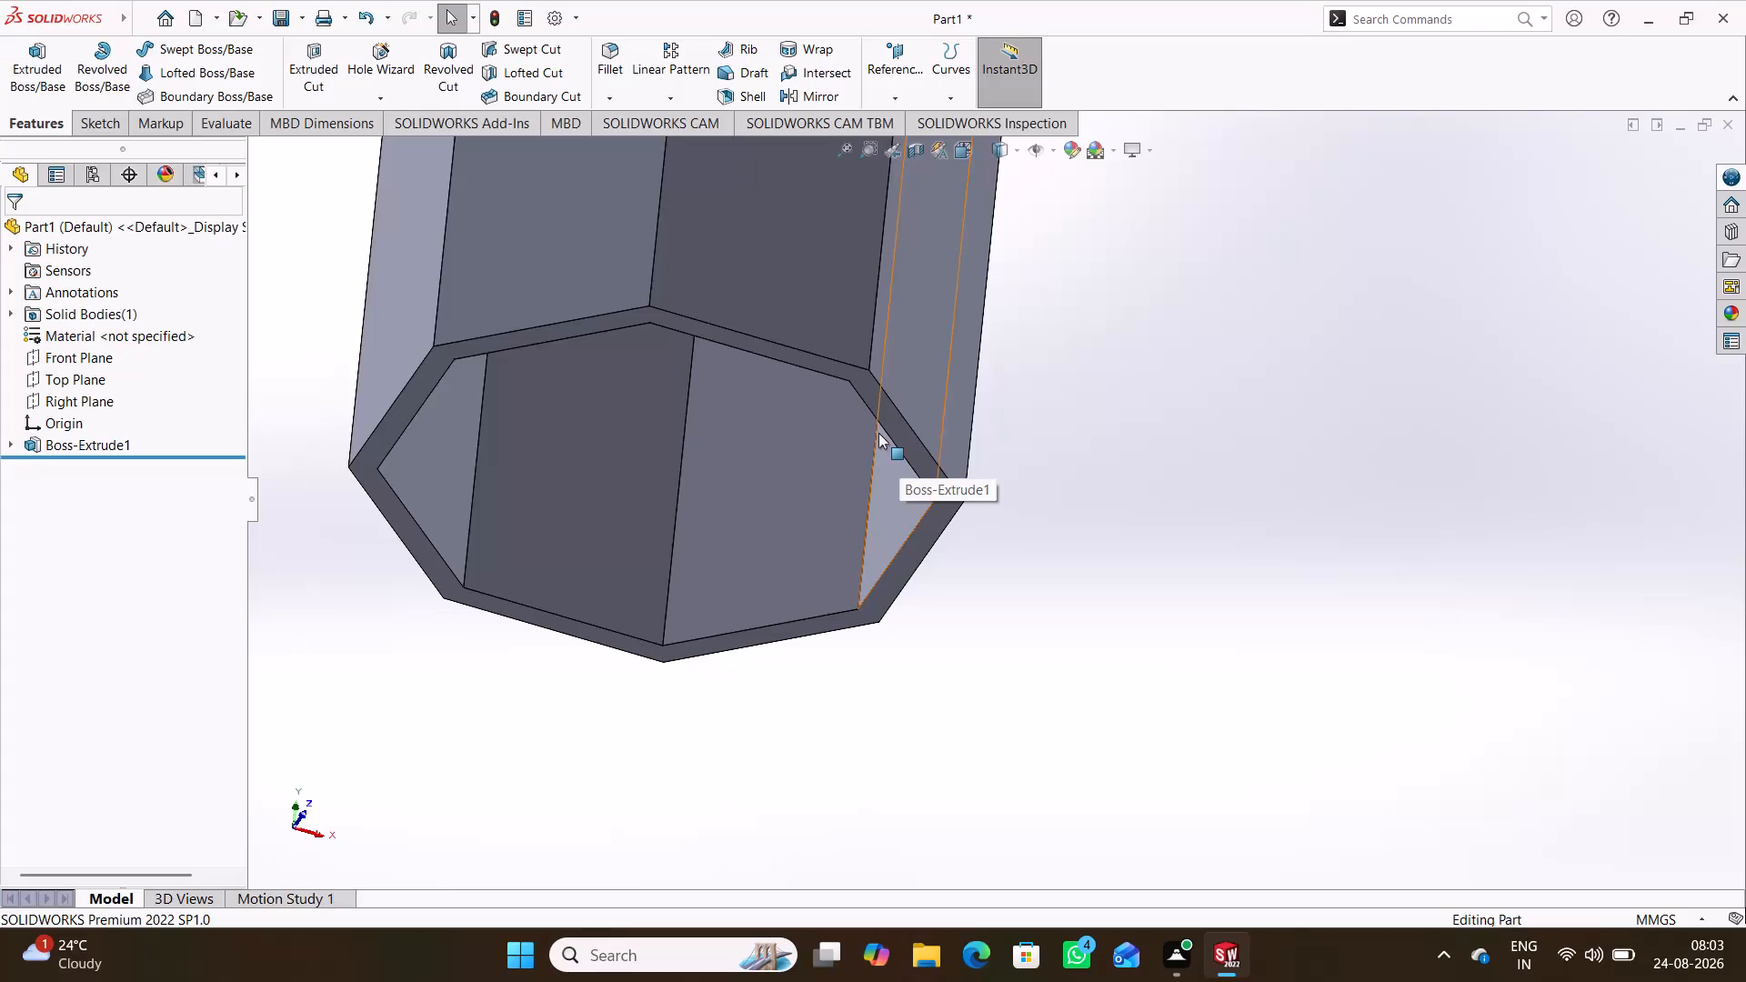
# Start a reference plane from the octagonal wall's bottom rim face with its normal flipped.
pyautogui.click(1275, 483)
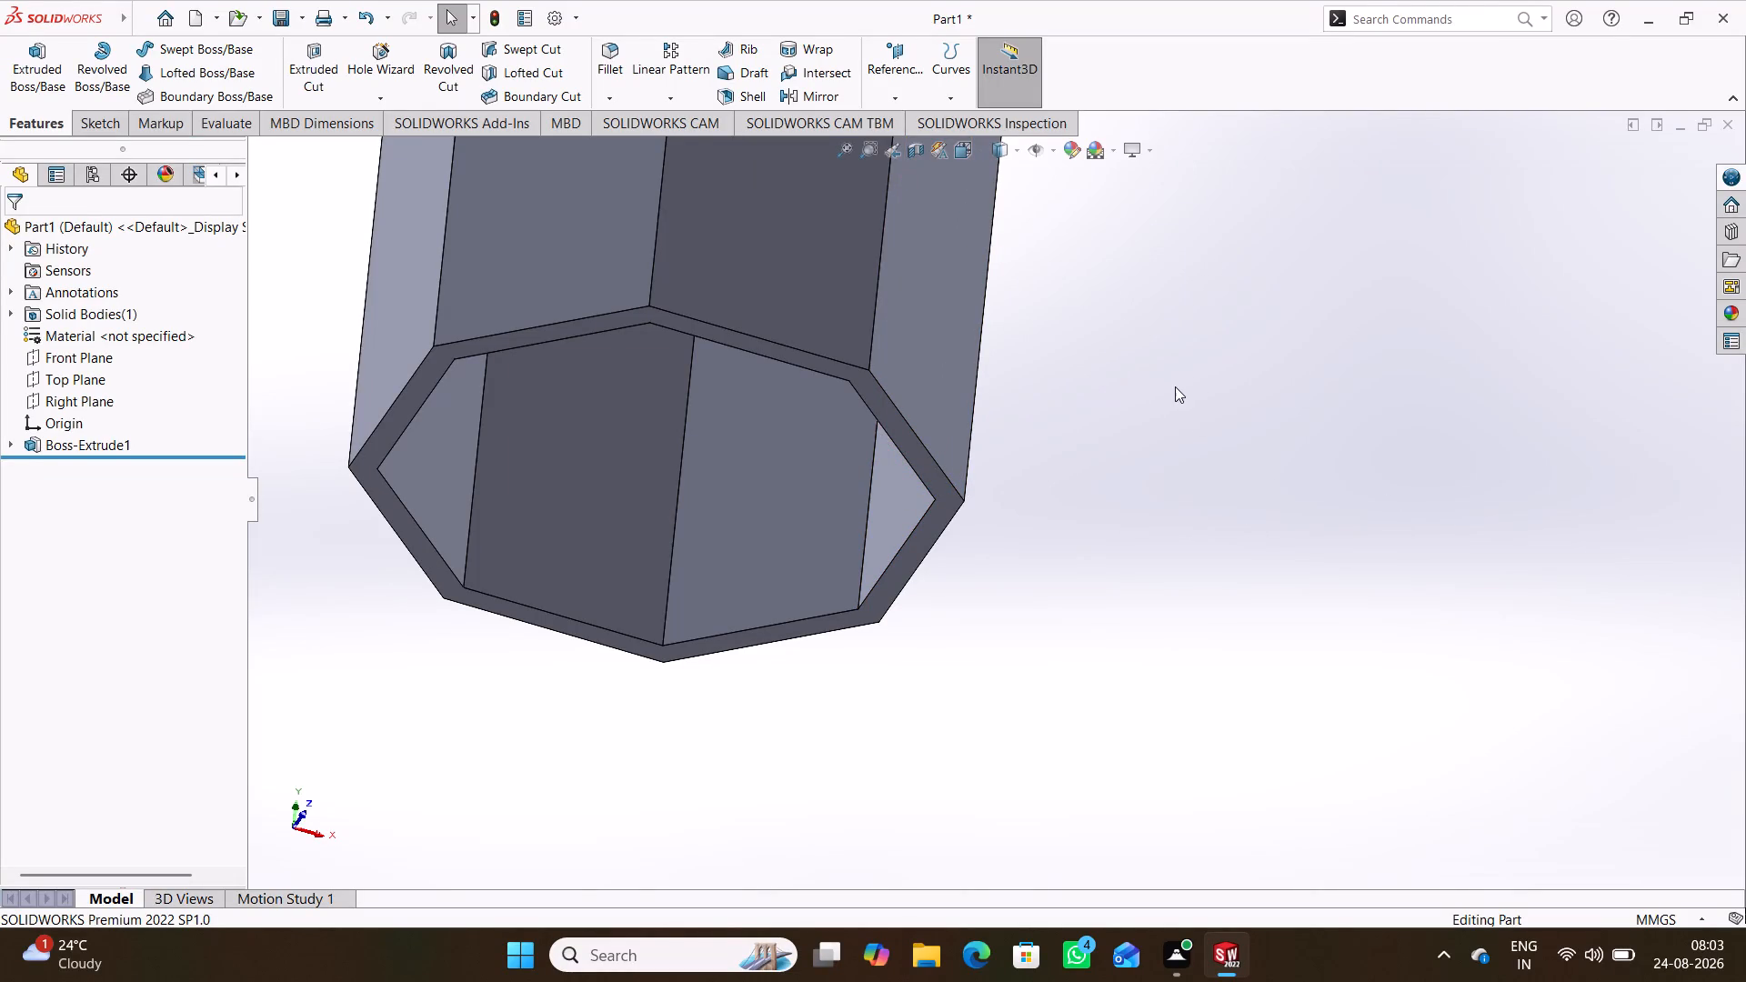
pyautogui.scroll(1, 1086, 601)
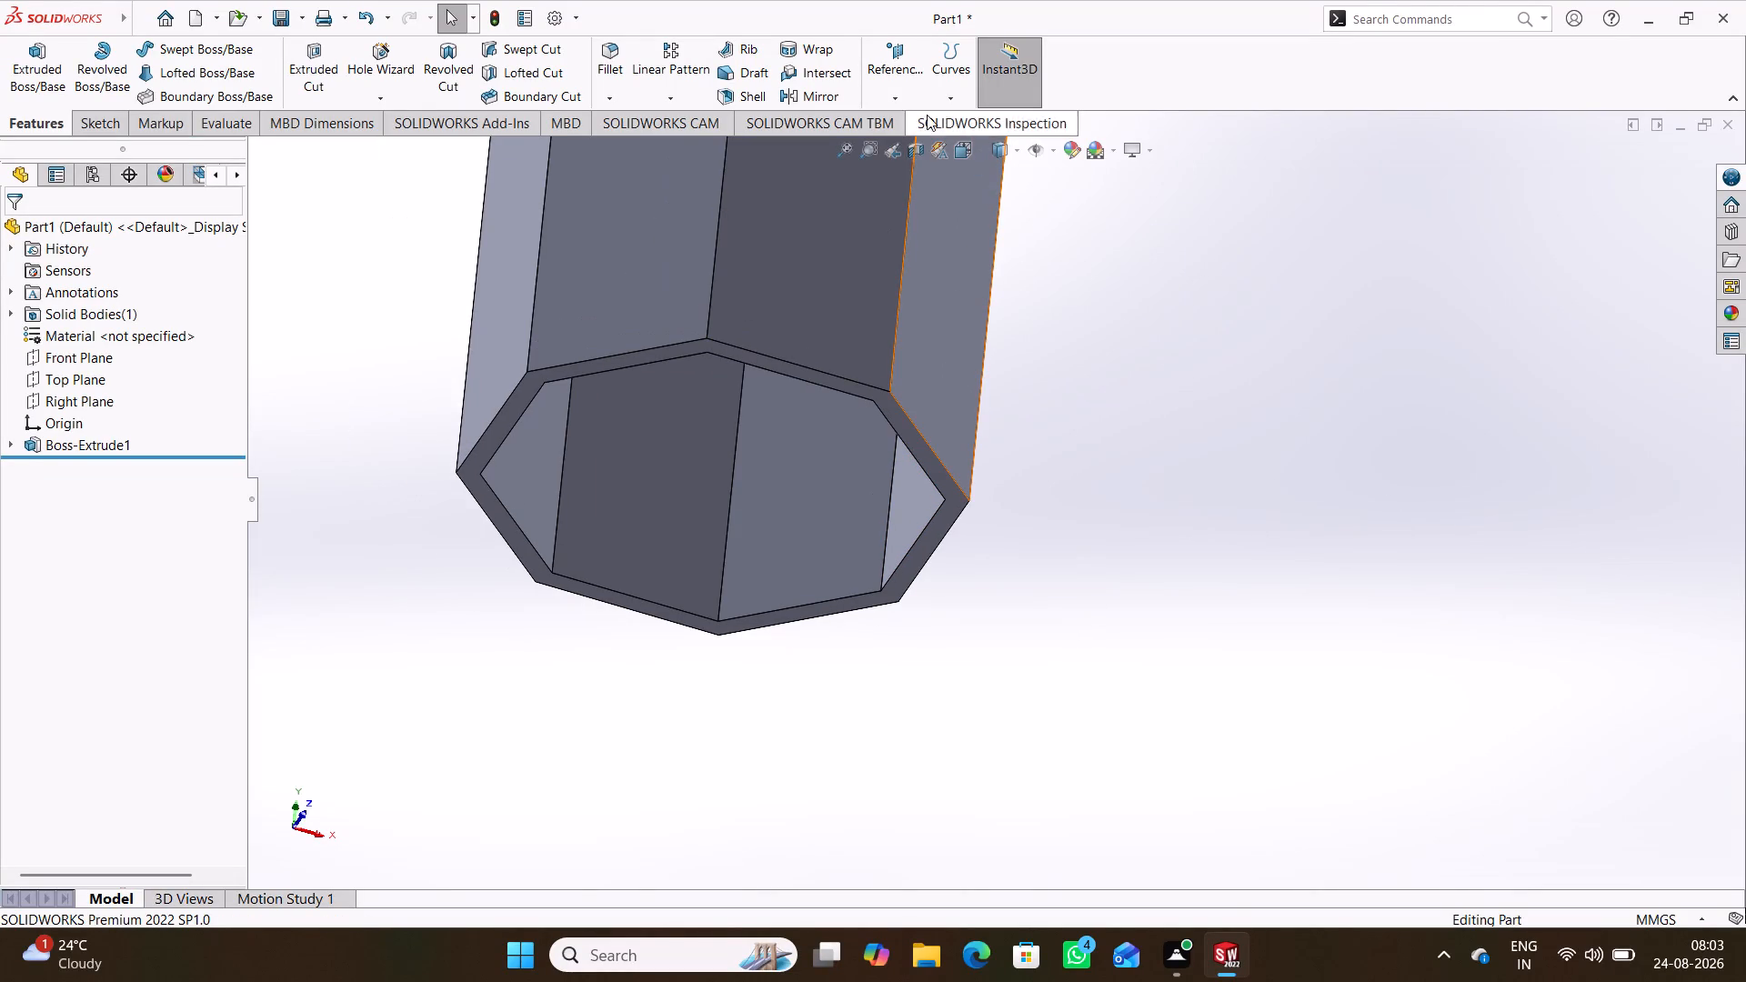
pyautogui.click(845, 384)
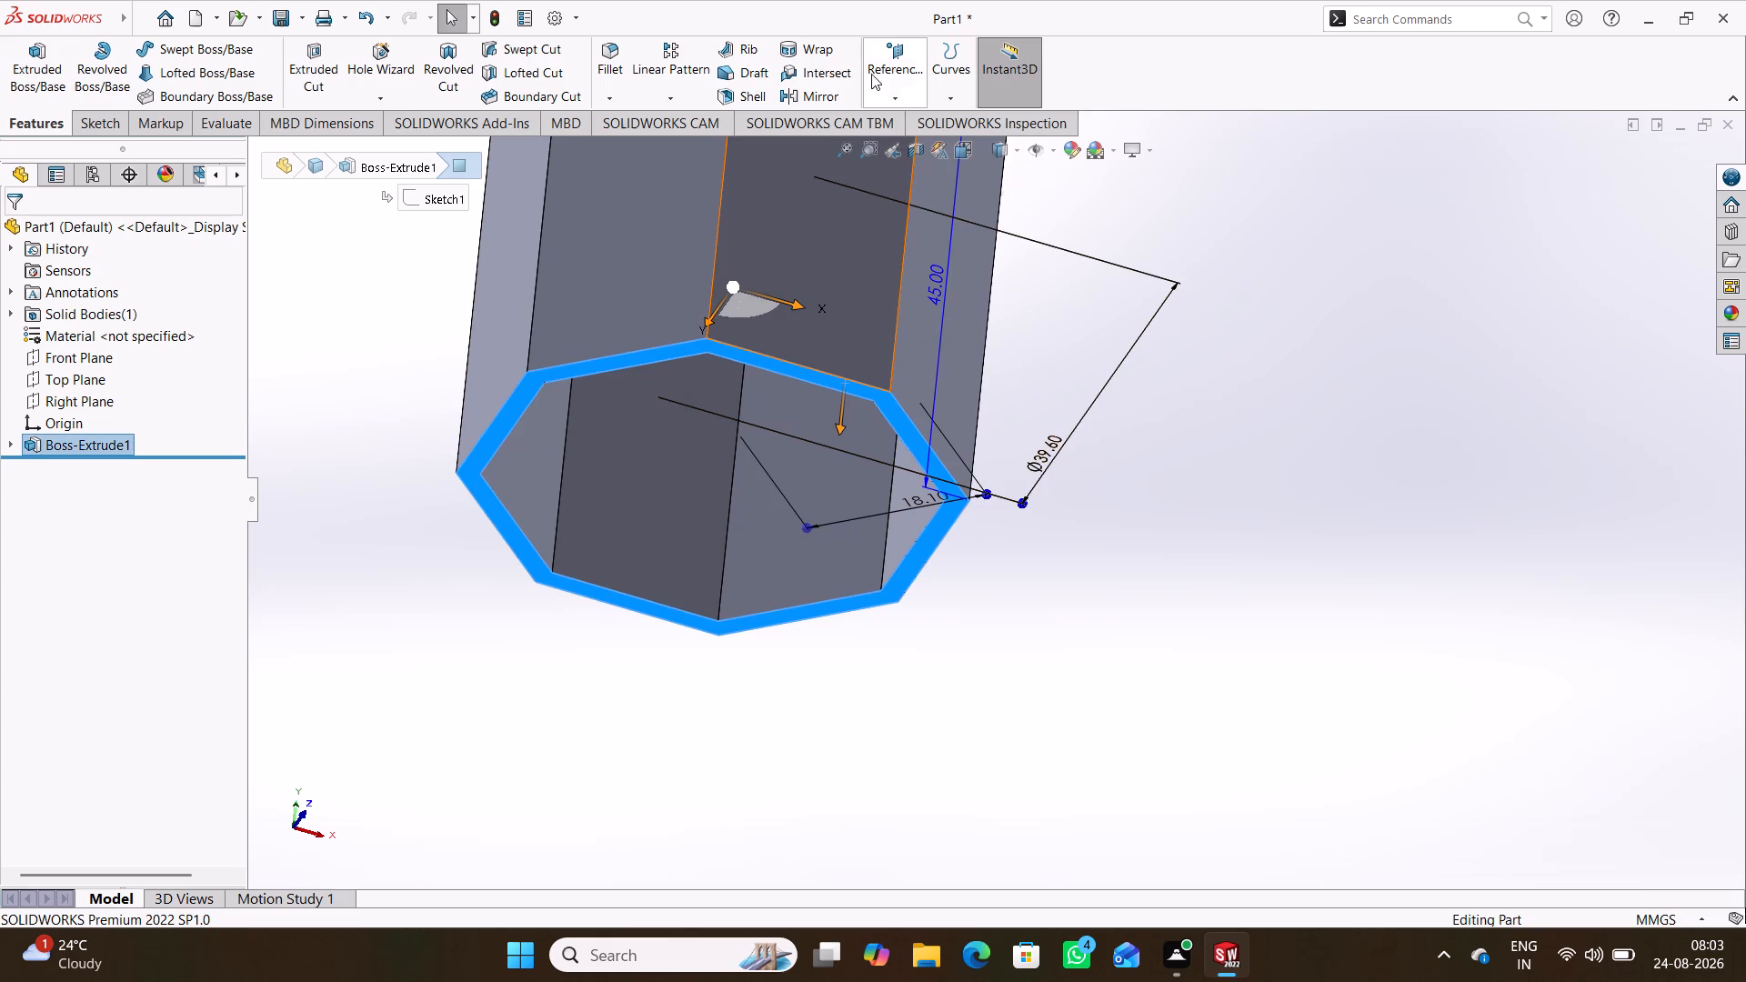
pyautogui.click(889, 53)
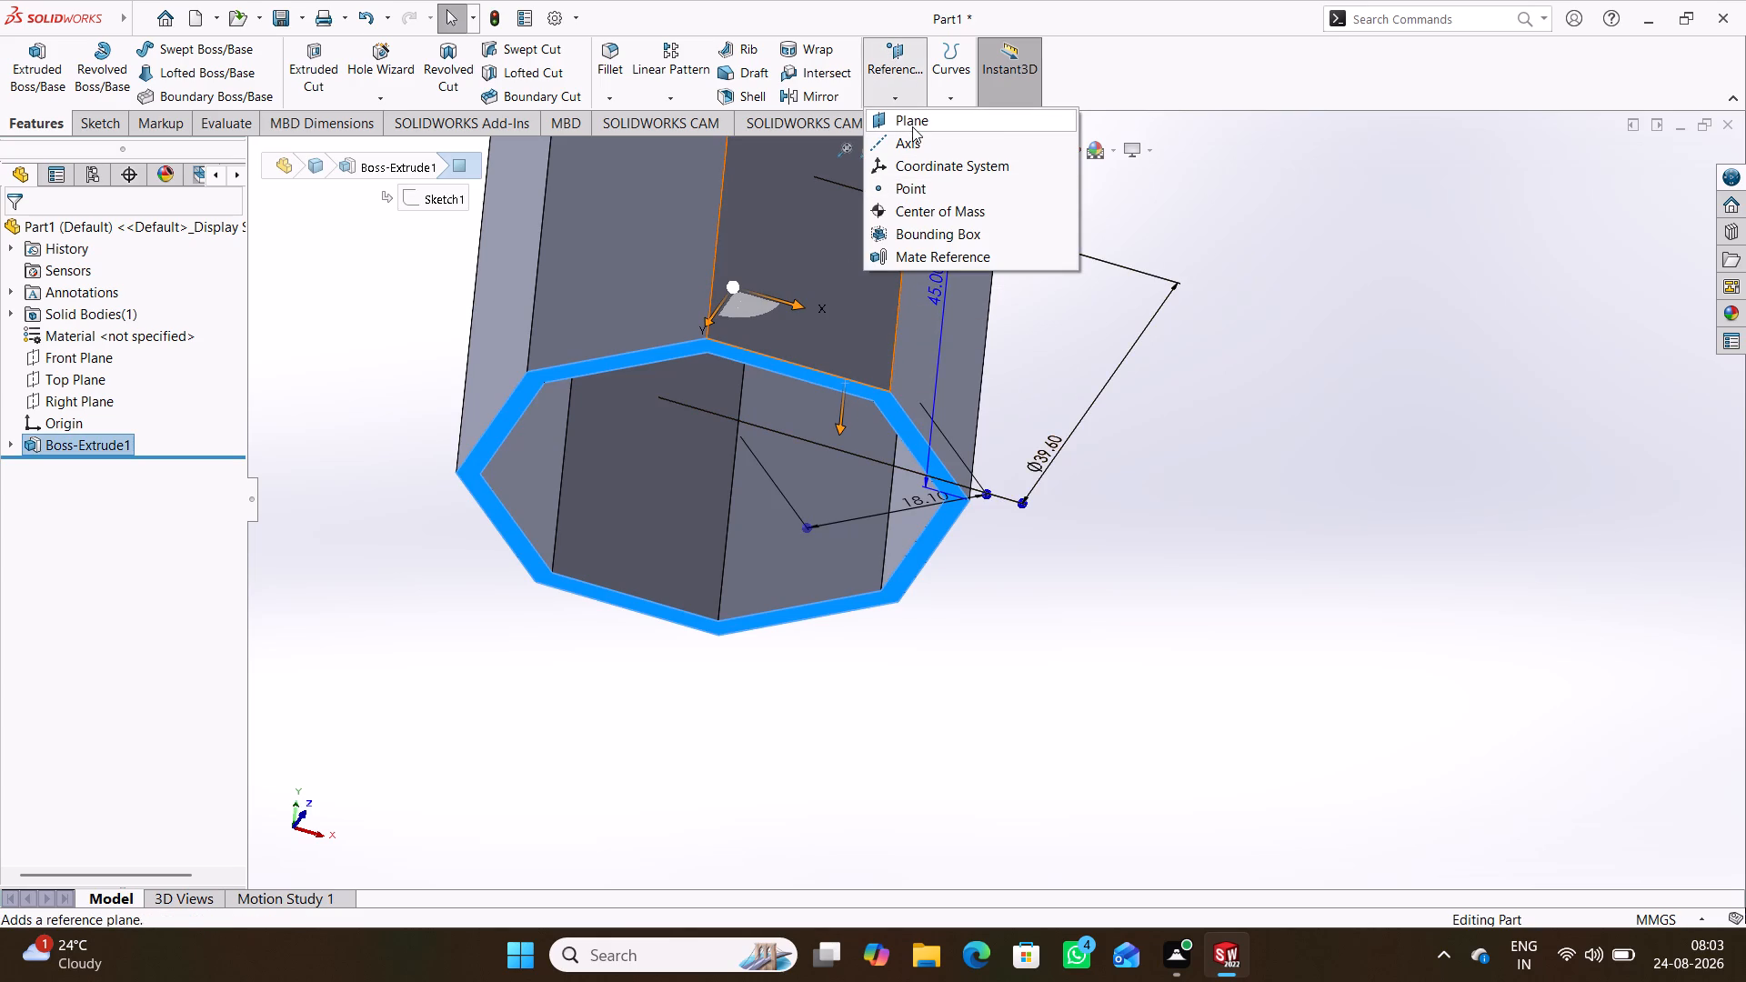
pyautogui.click(912, 126)
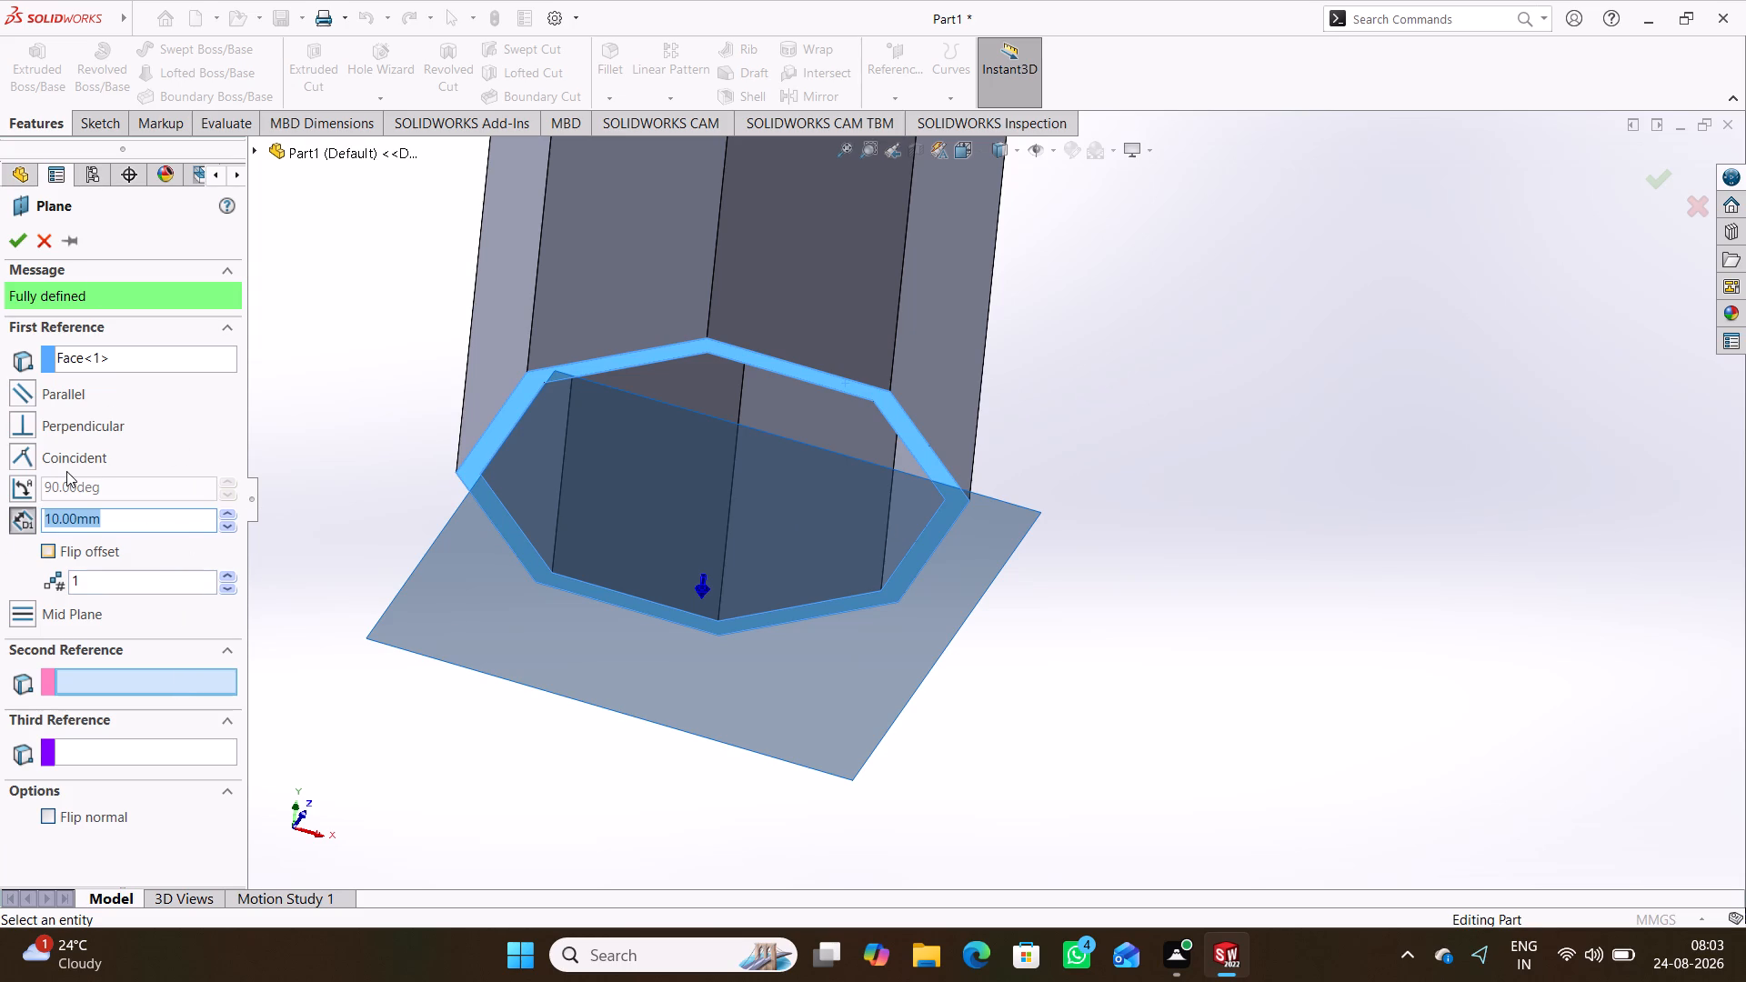
pyautogui.click(43, 808)
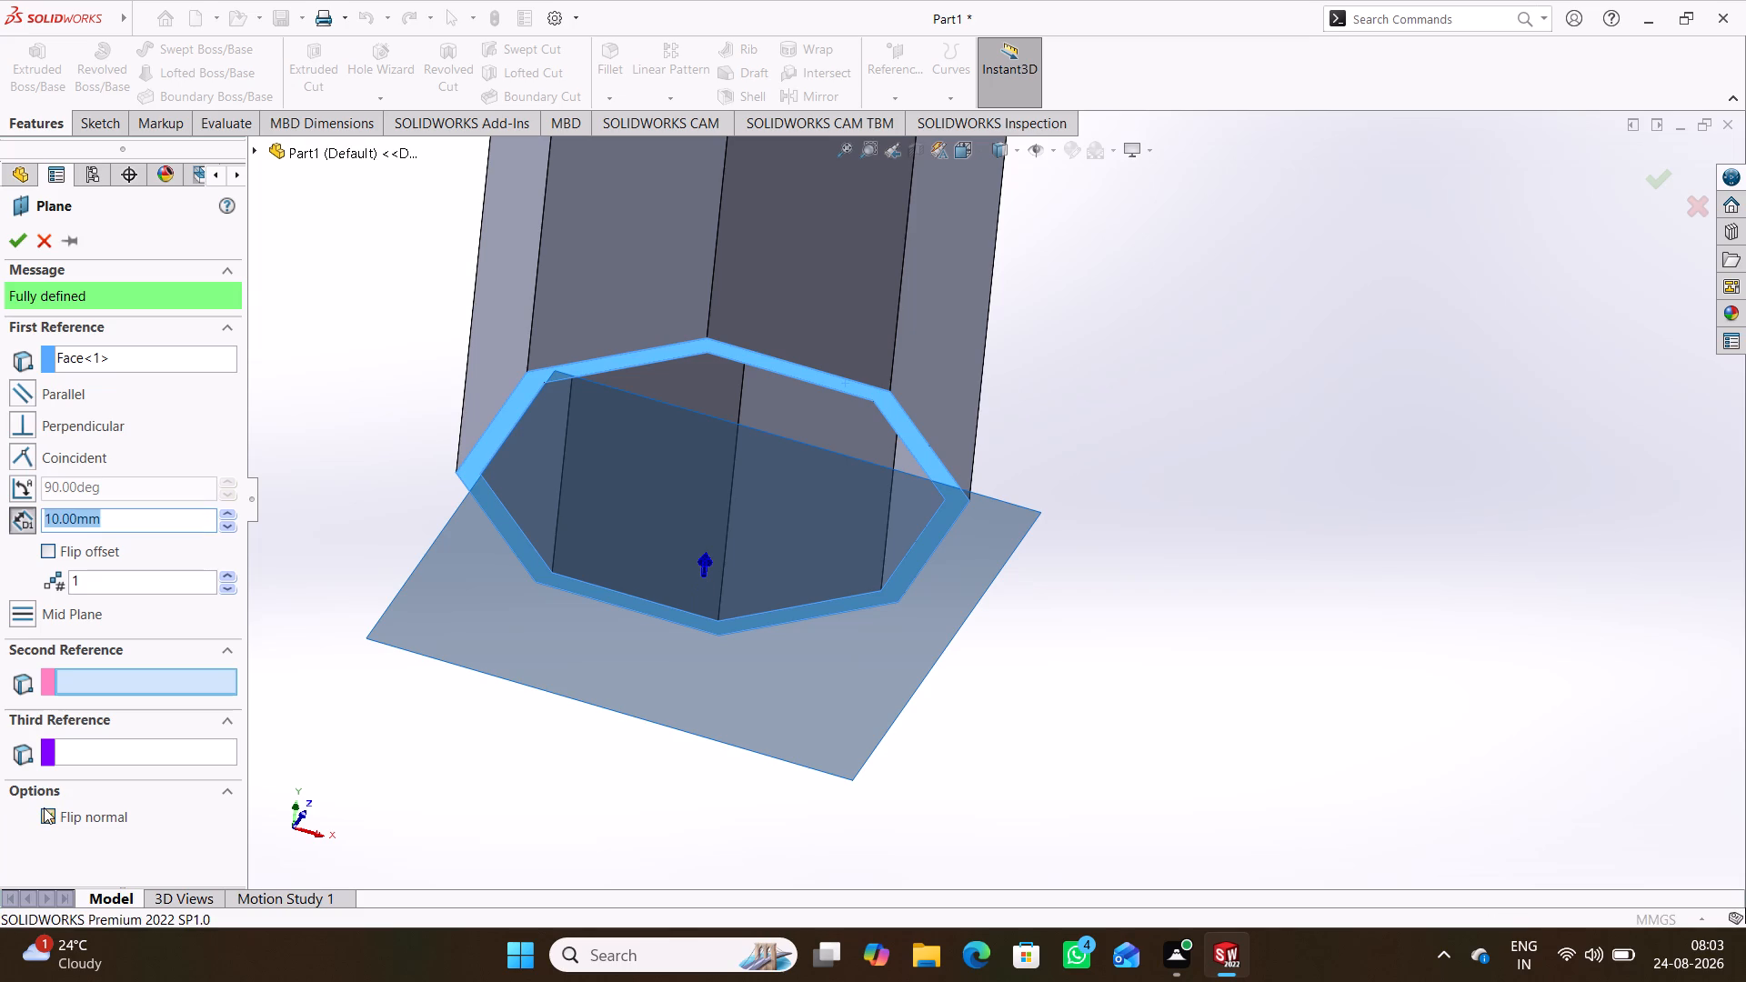
pyautogui.click(44, 807)
pyautogui.click(44, 807)
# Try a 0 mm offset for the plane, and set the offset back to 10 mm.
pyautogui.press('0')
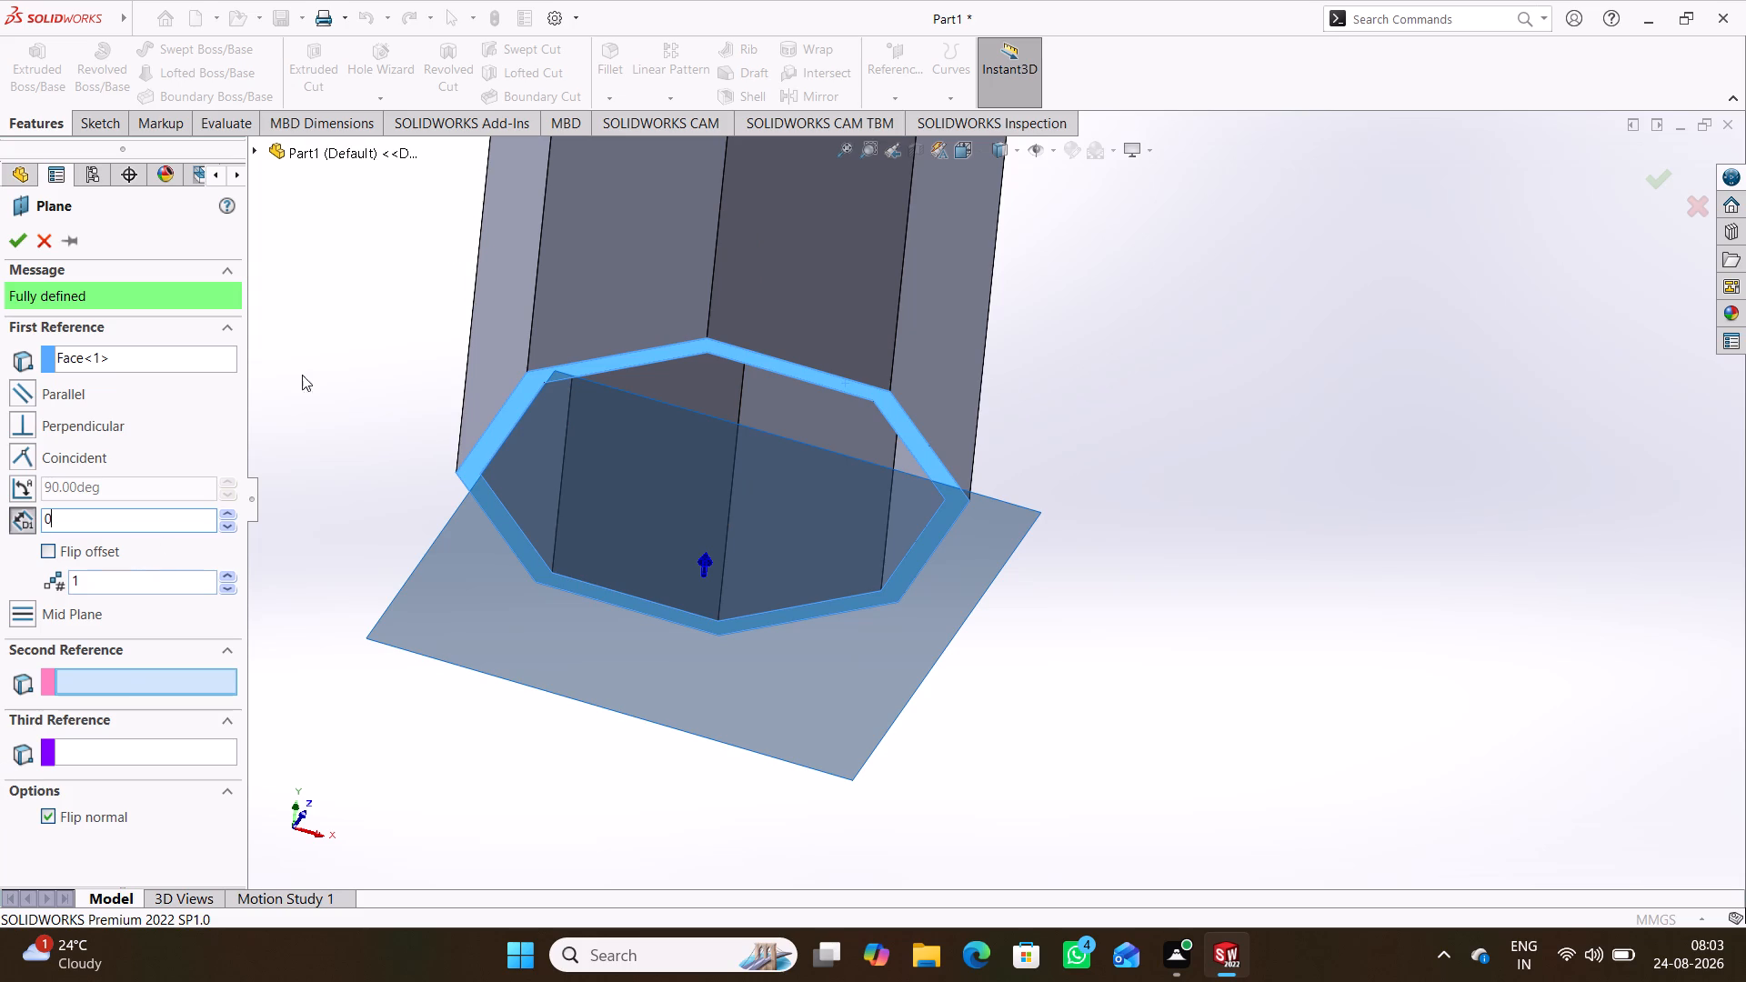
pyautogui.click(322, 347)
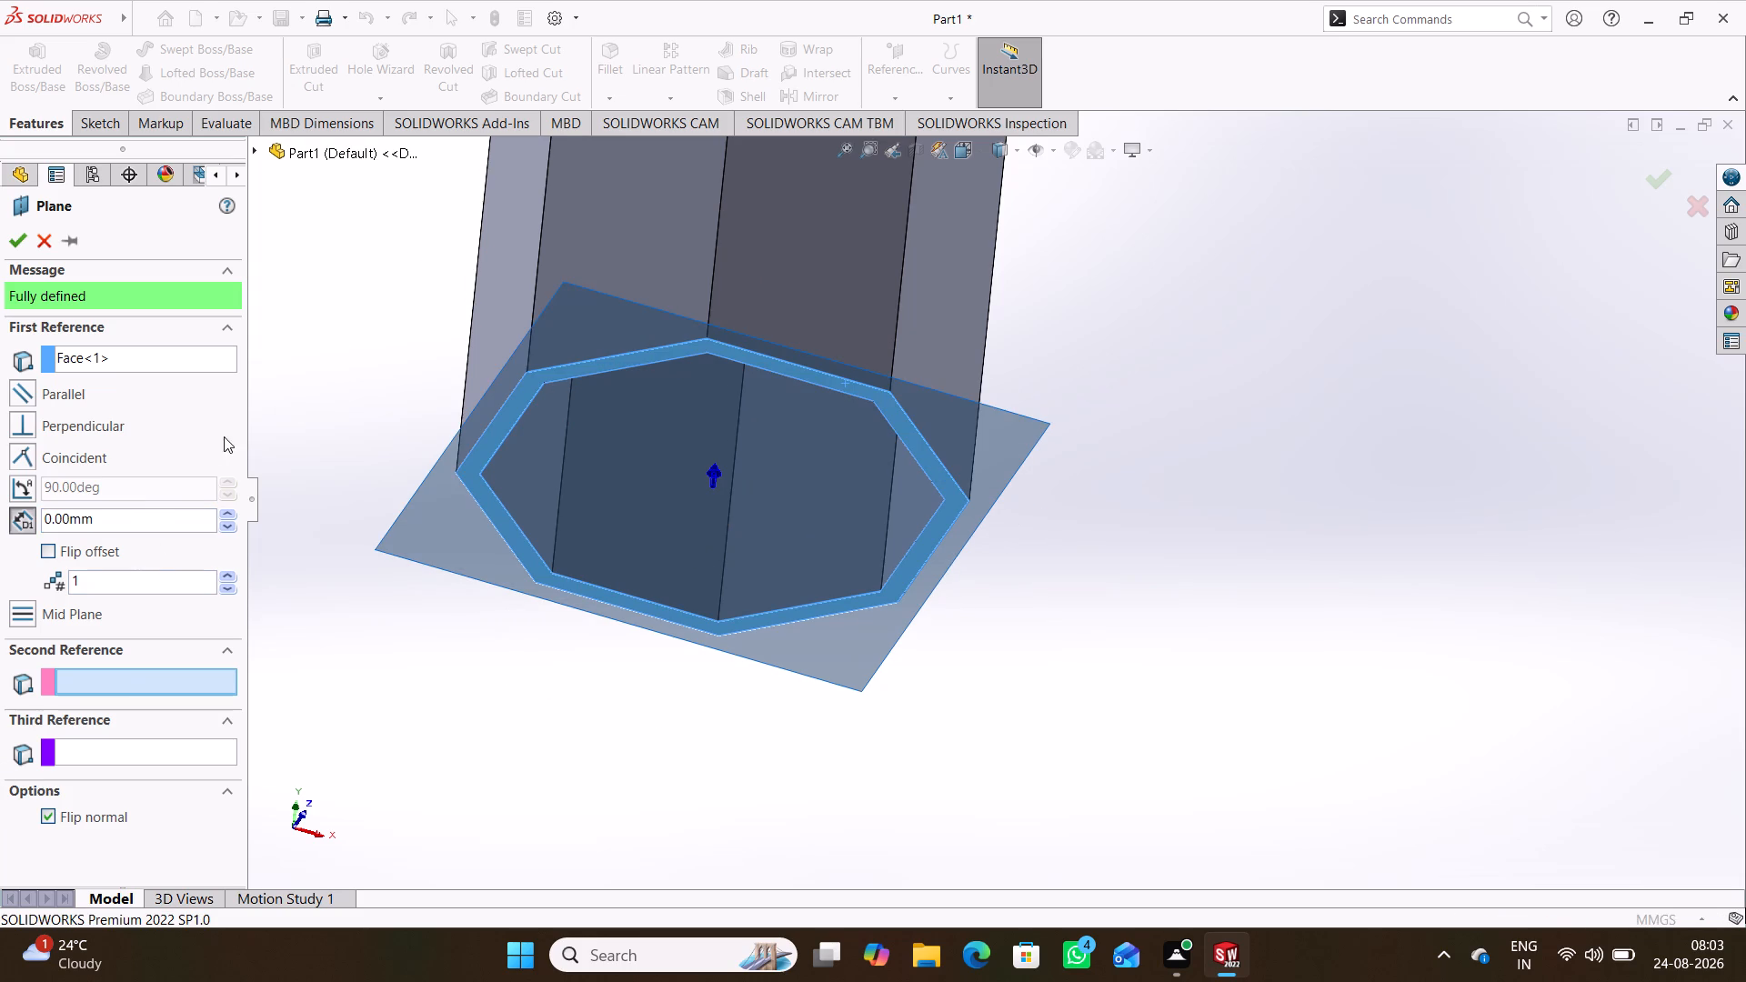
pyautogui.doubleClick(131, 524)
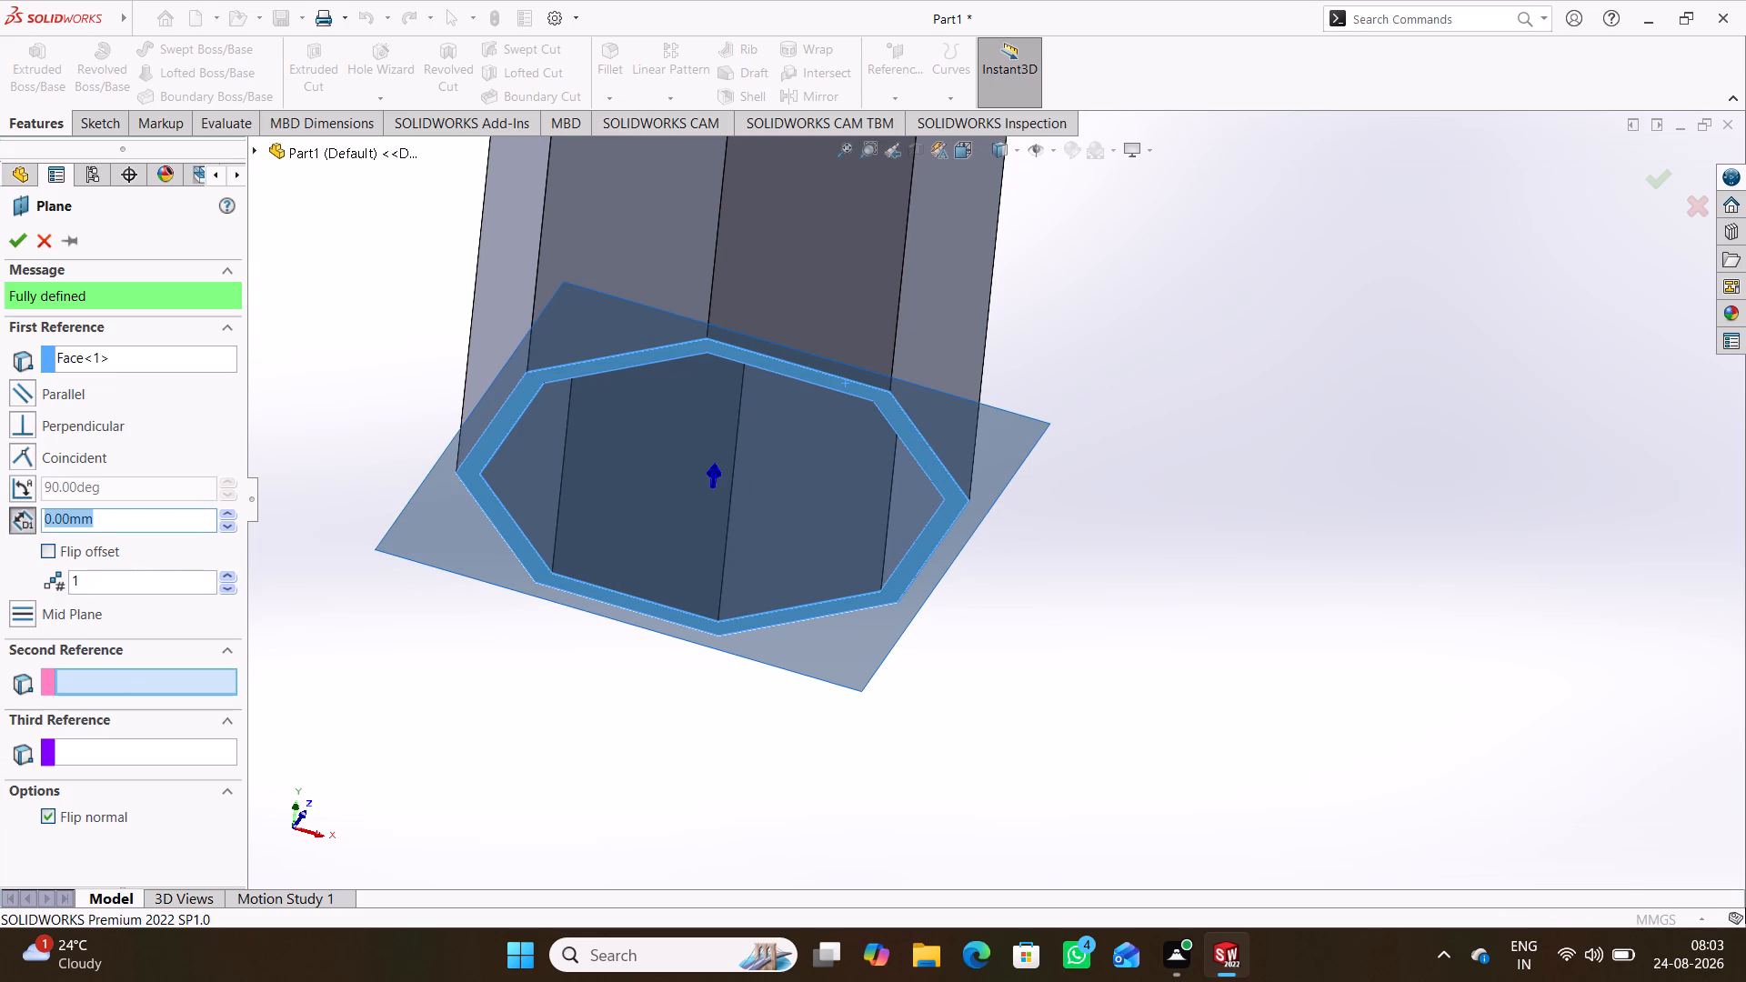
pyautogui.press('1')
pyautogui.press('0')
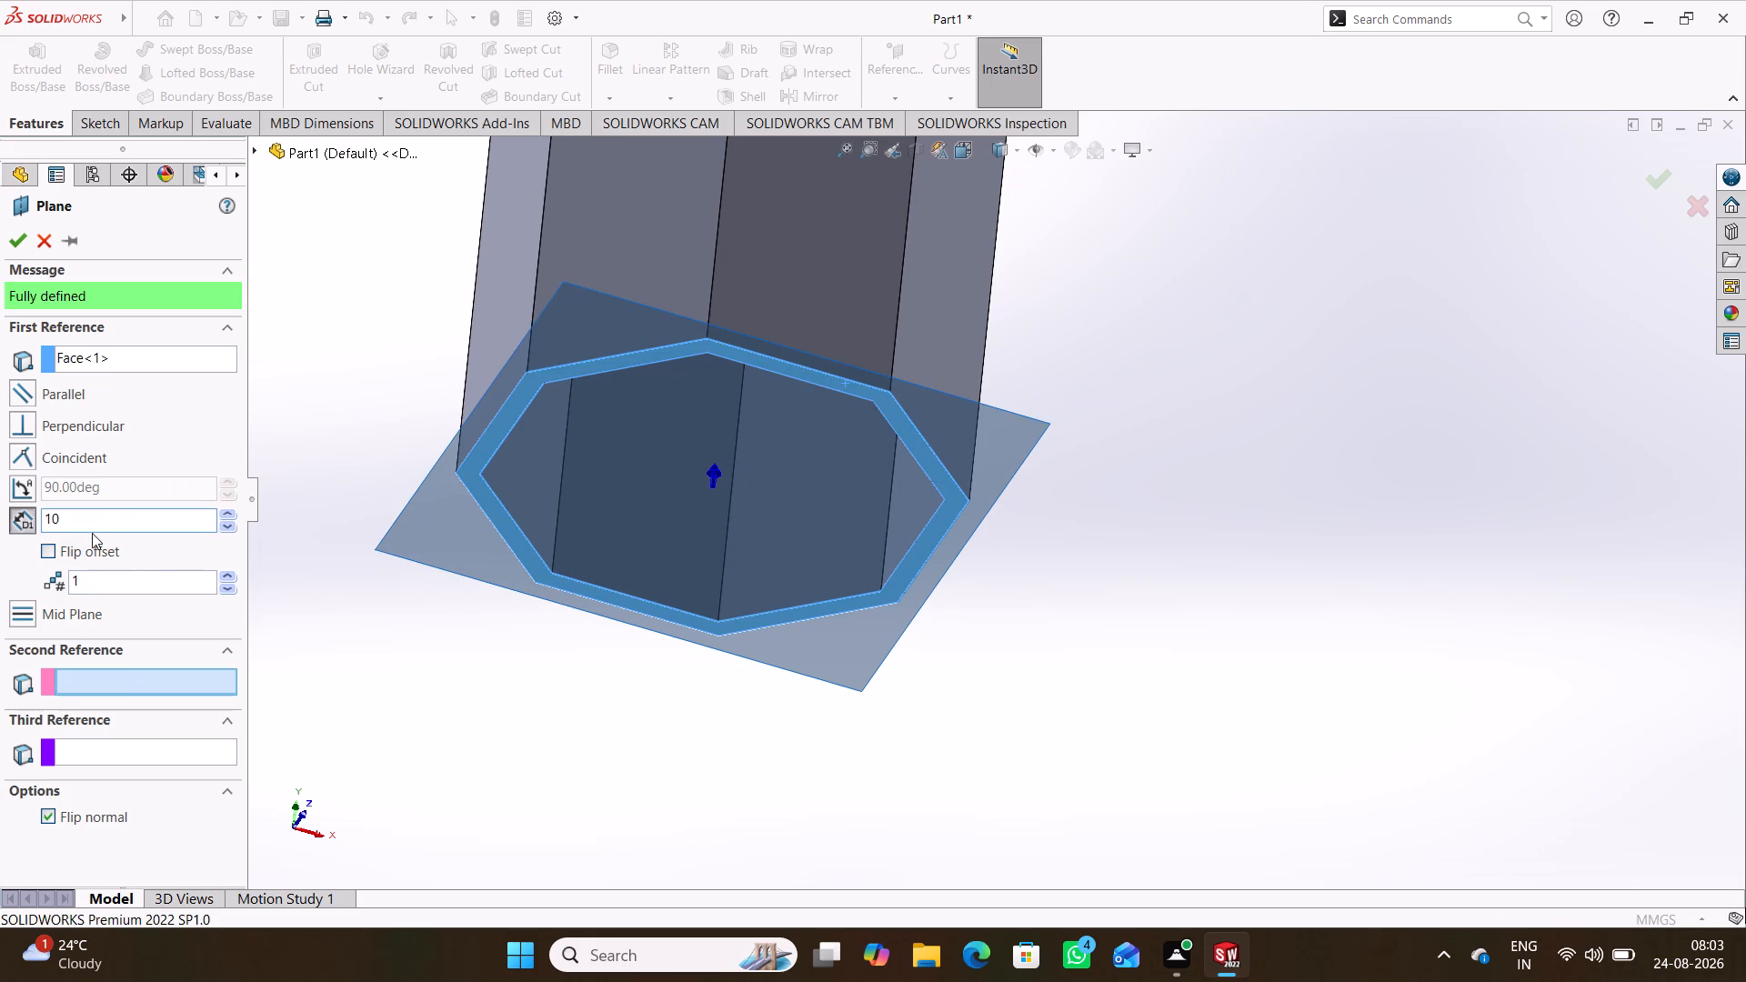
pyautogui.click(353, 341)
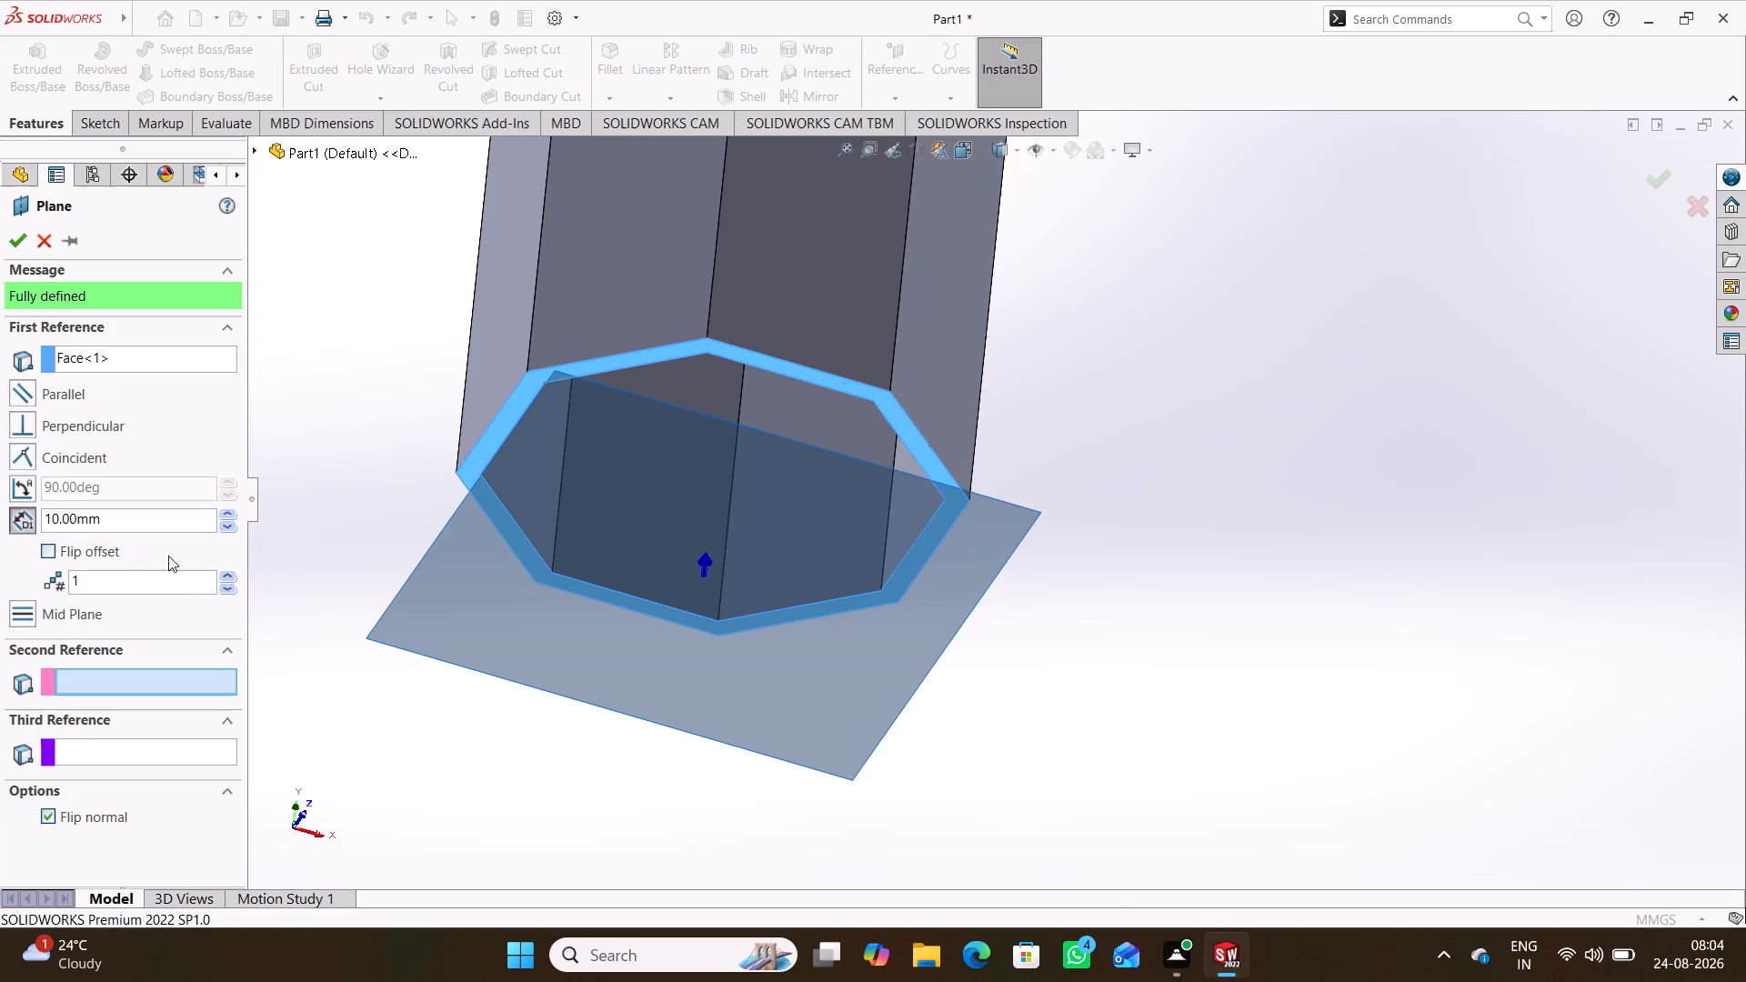
# Flip the plane's offset into the mug body, set the distance to 2 mm, and create the plane.
pyautogui.click(45, 548)
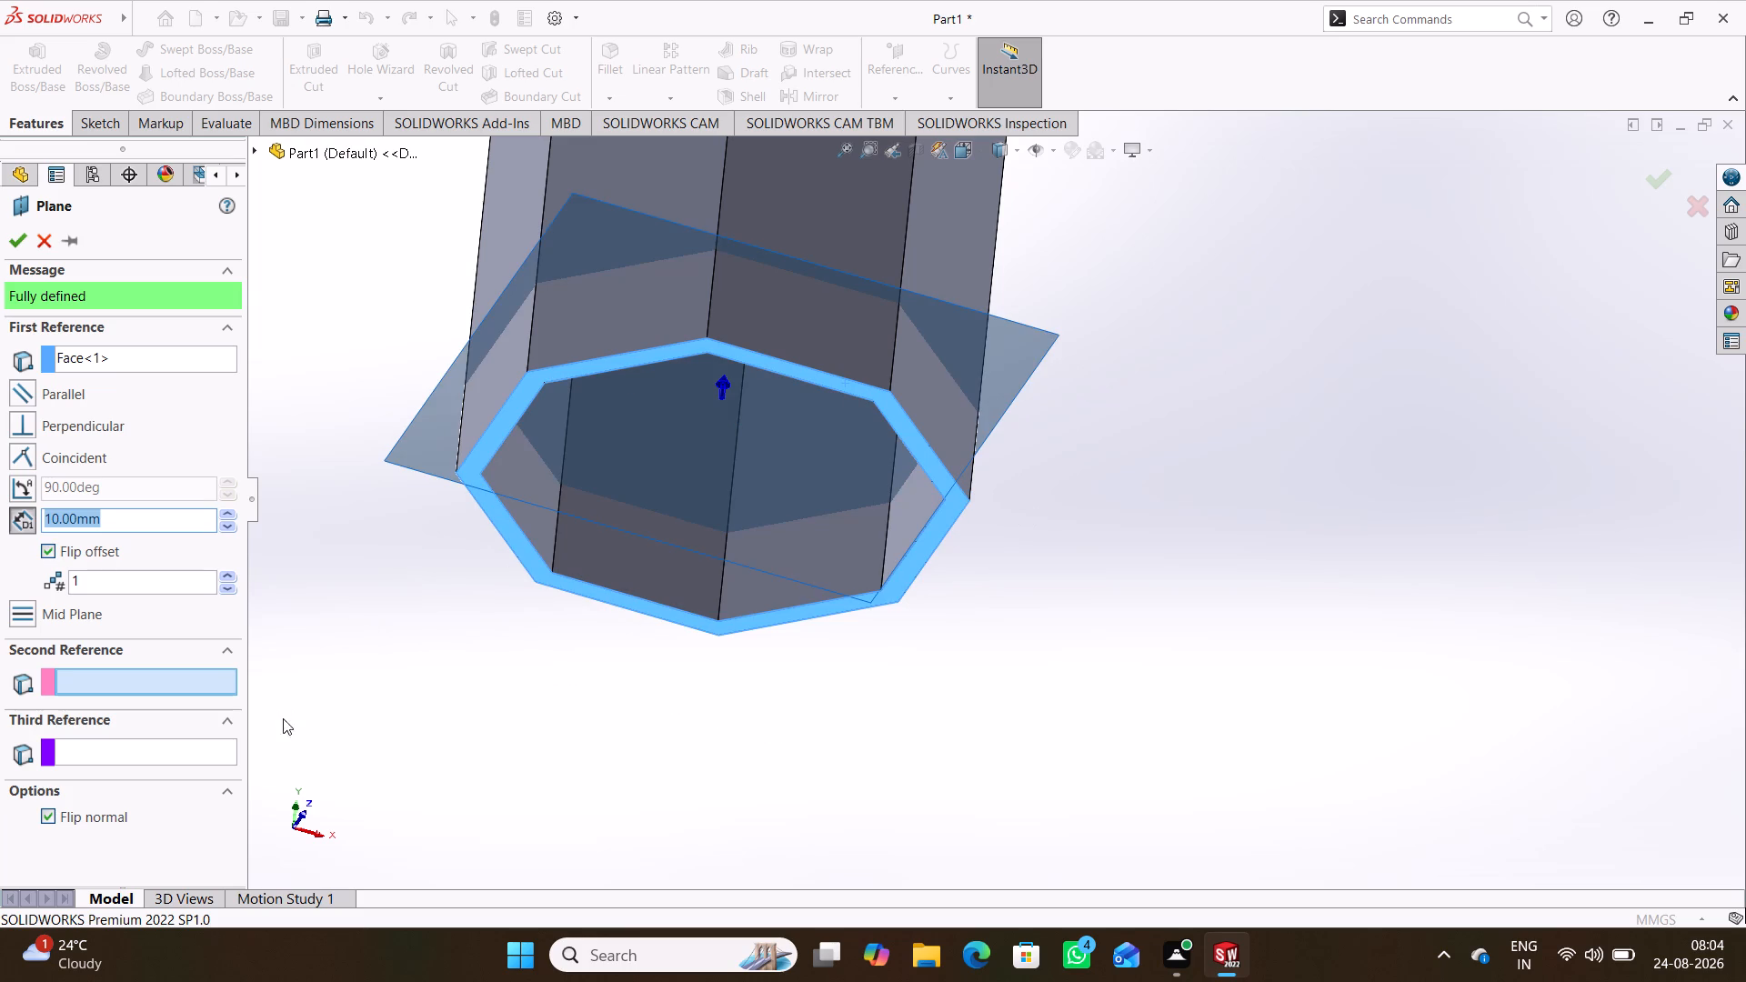
pyautogui.click(58, 814)
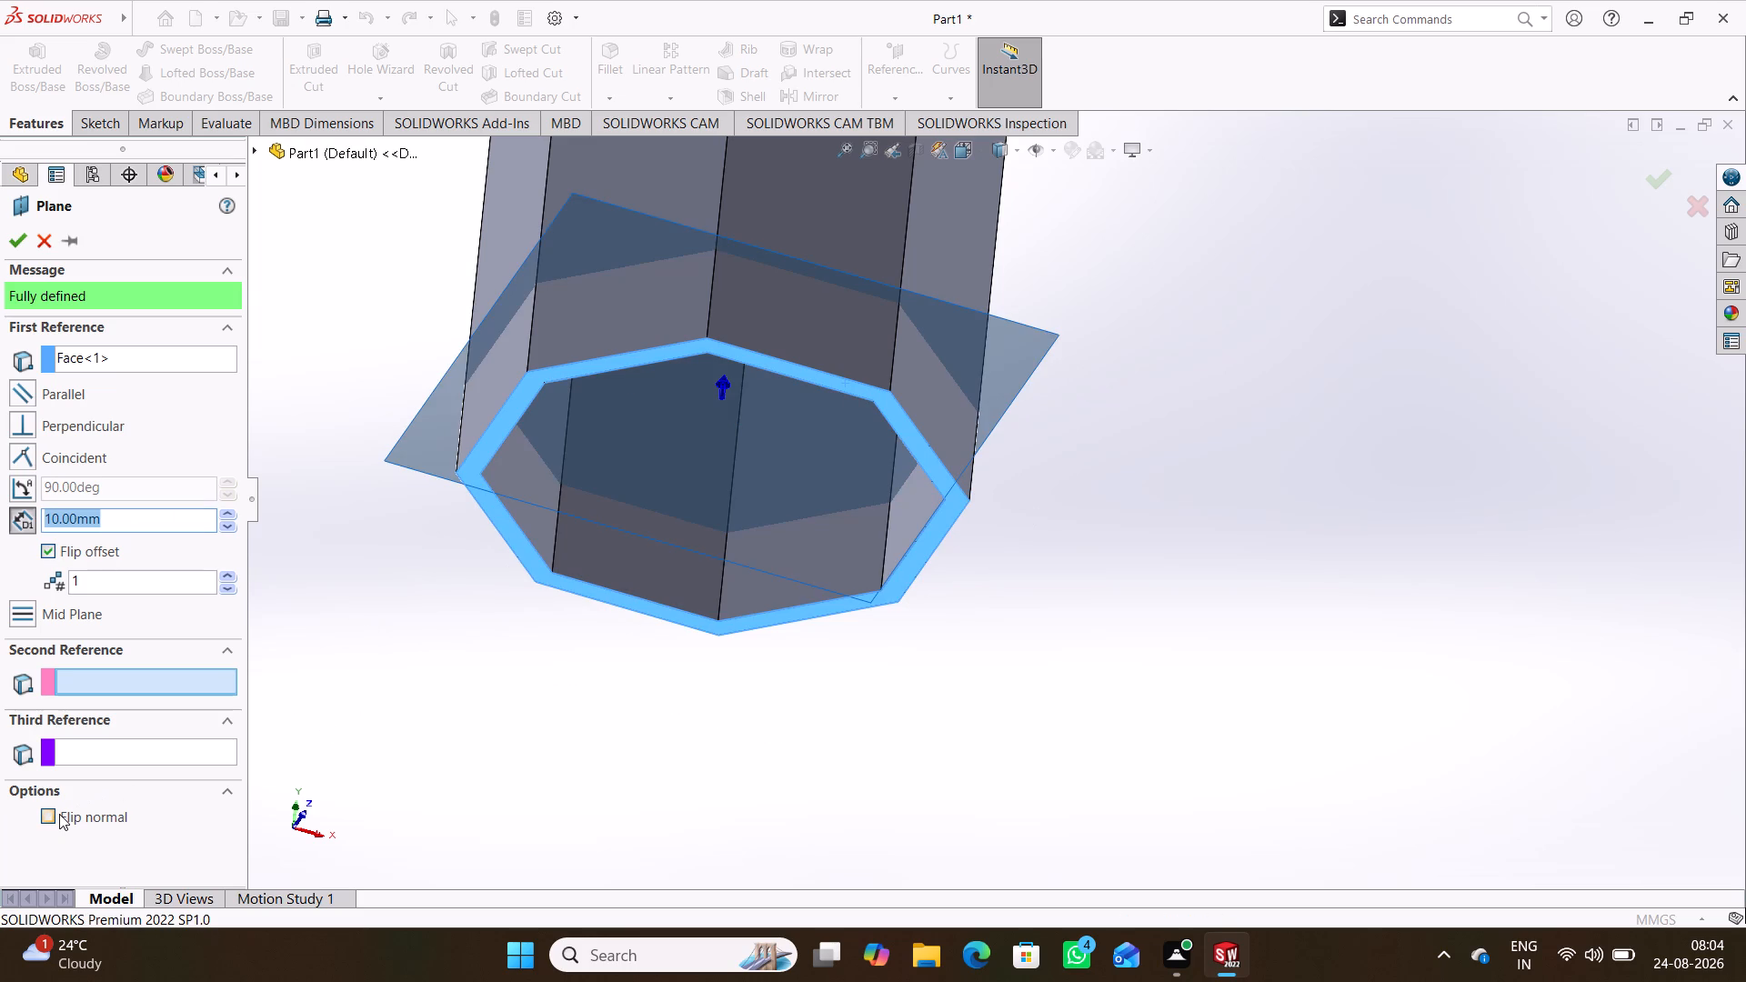
pyautogui.click(64, 814)
pyautogui.press('1')
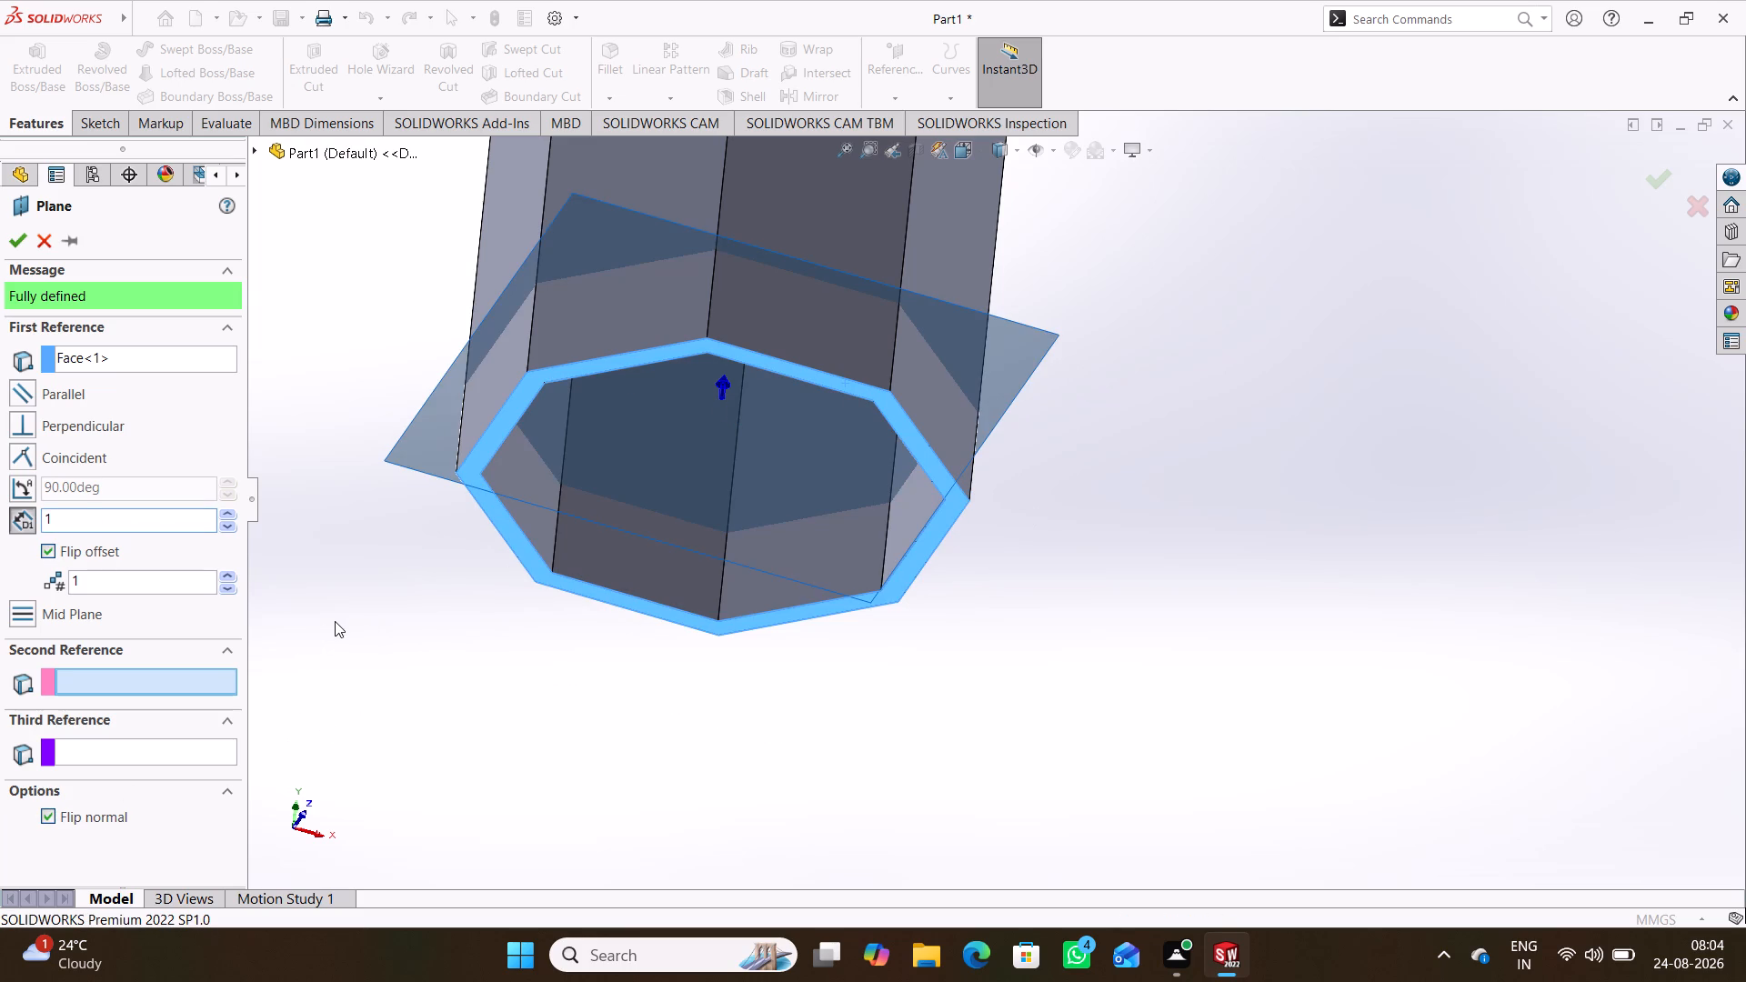
pyautogui.press('BackSpace')
pyautogui.press('2')
pyautogui.click(414, 608)
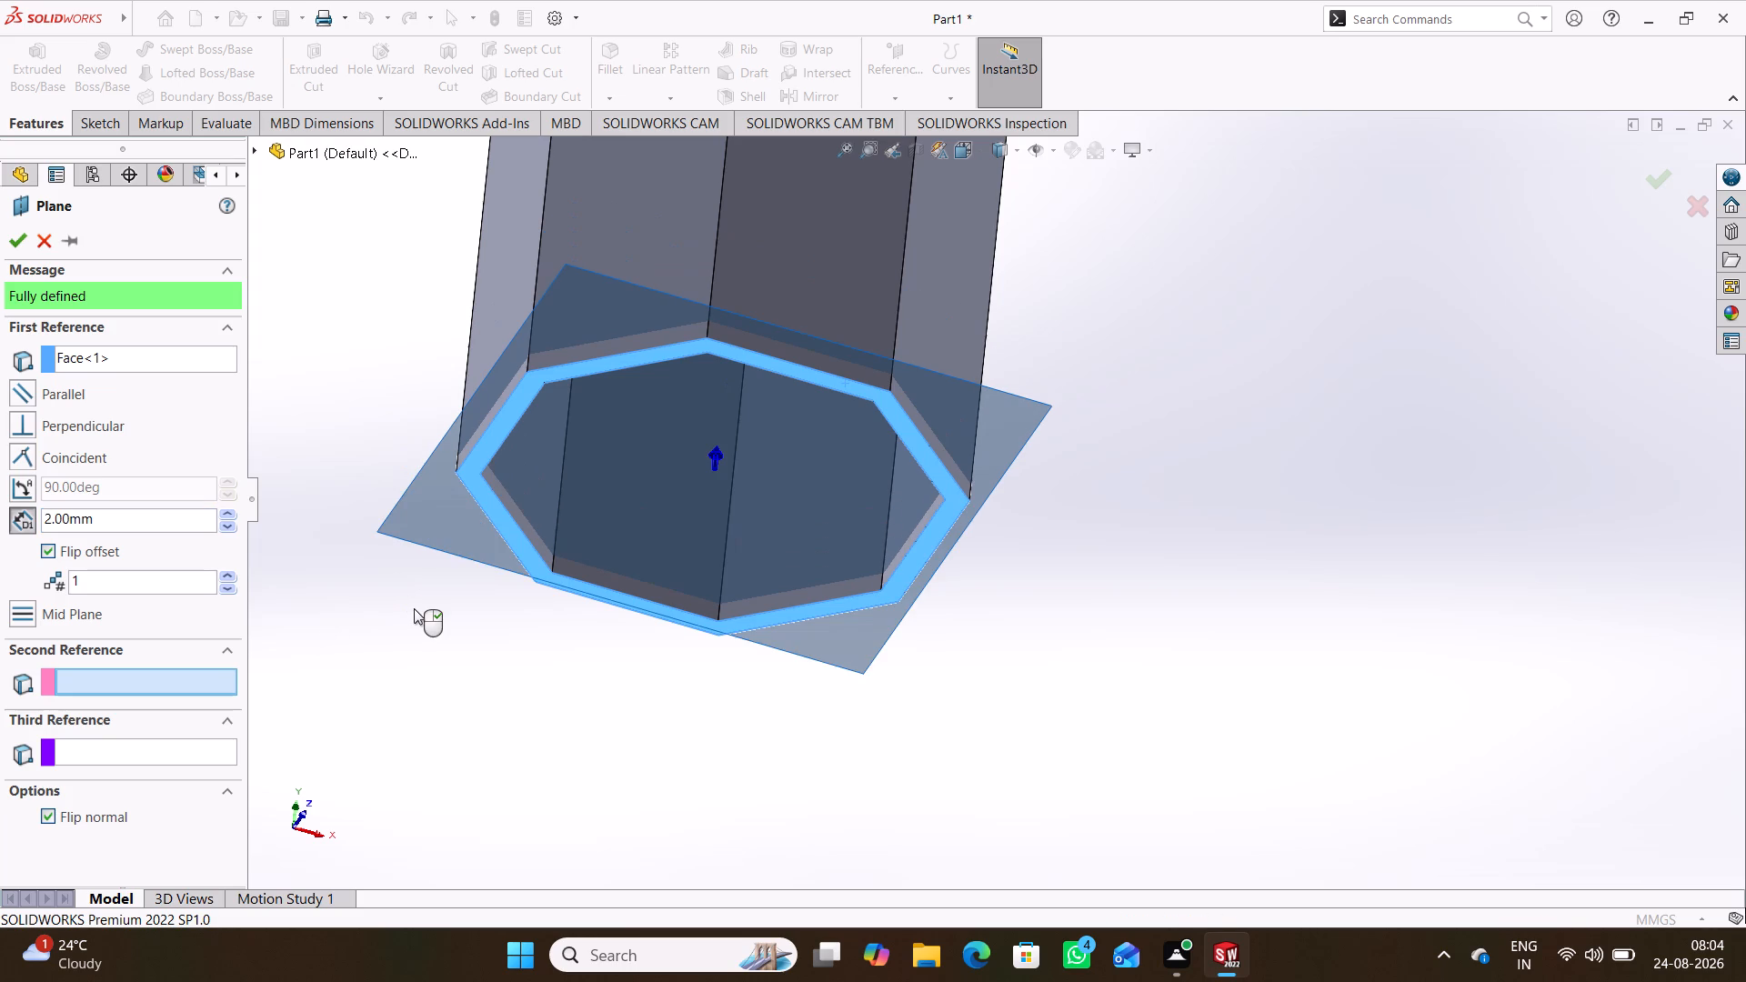
pyautogui.moveTo(411, 610); pyautogui.dragTo(680, 587, button='middle')
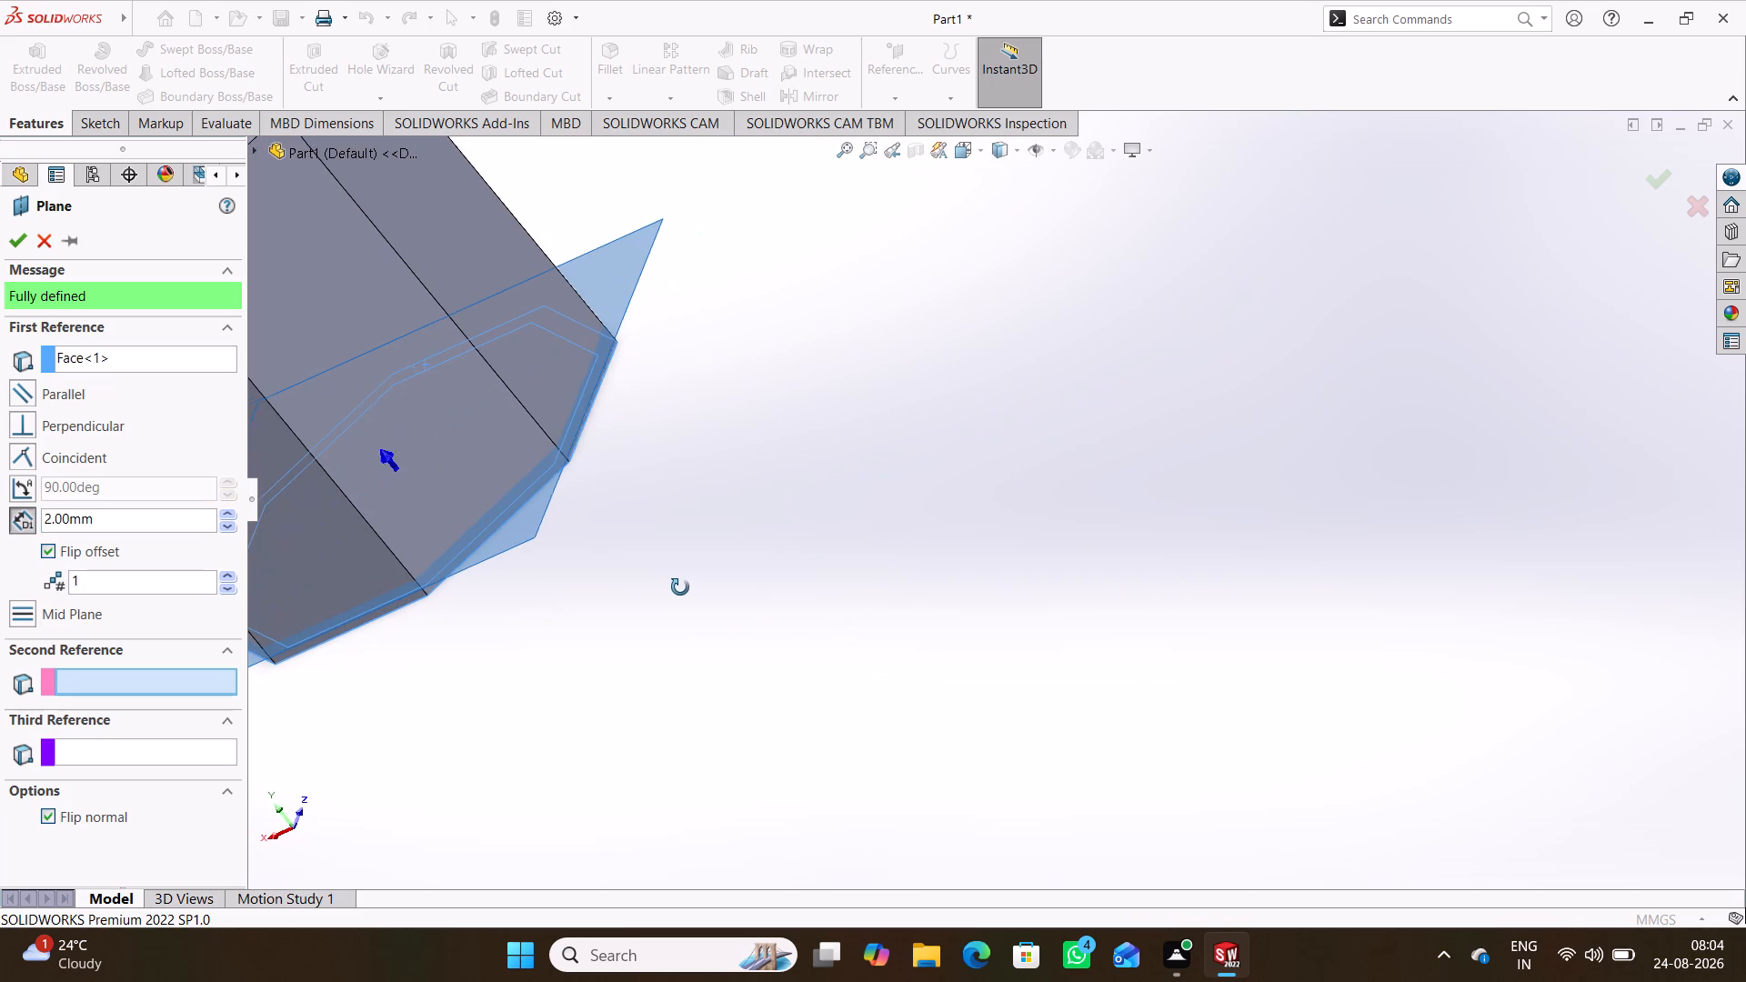
pyautogui.moveTo(680, 587); pyautogui.dragTo(578, 573, button='middle')
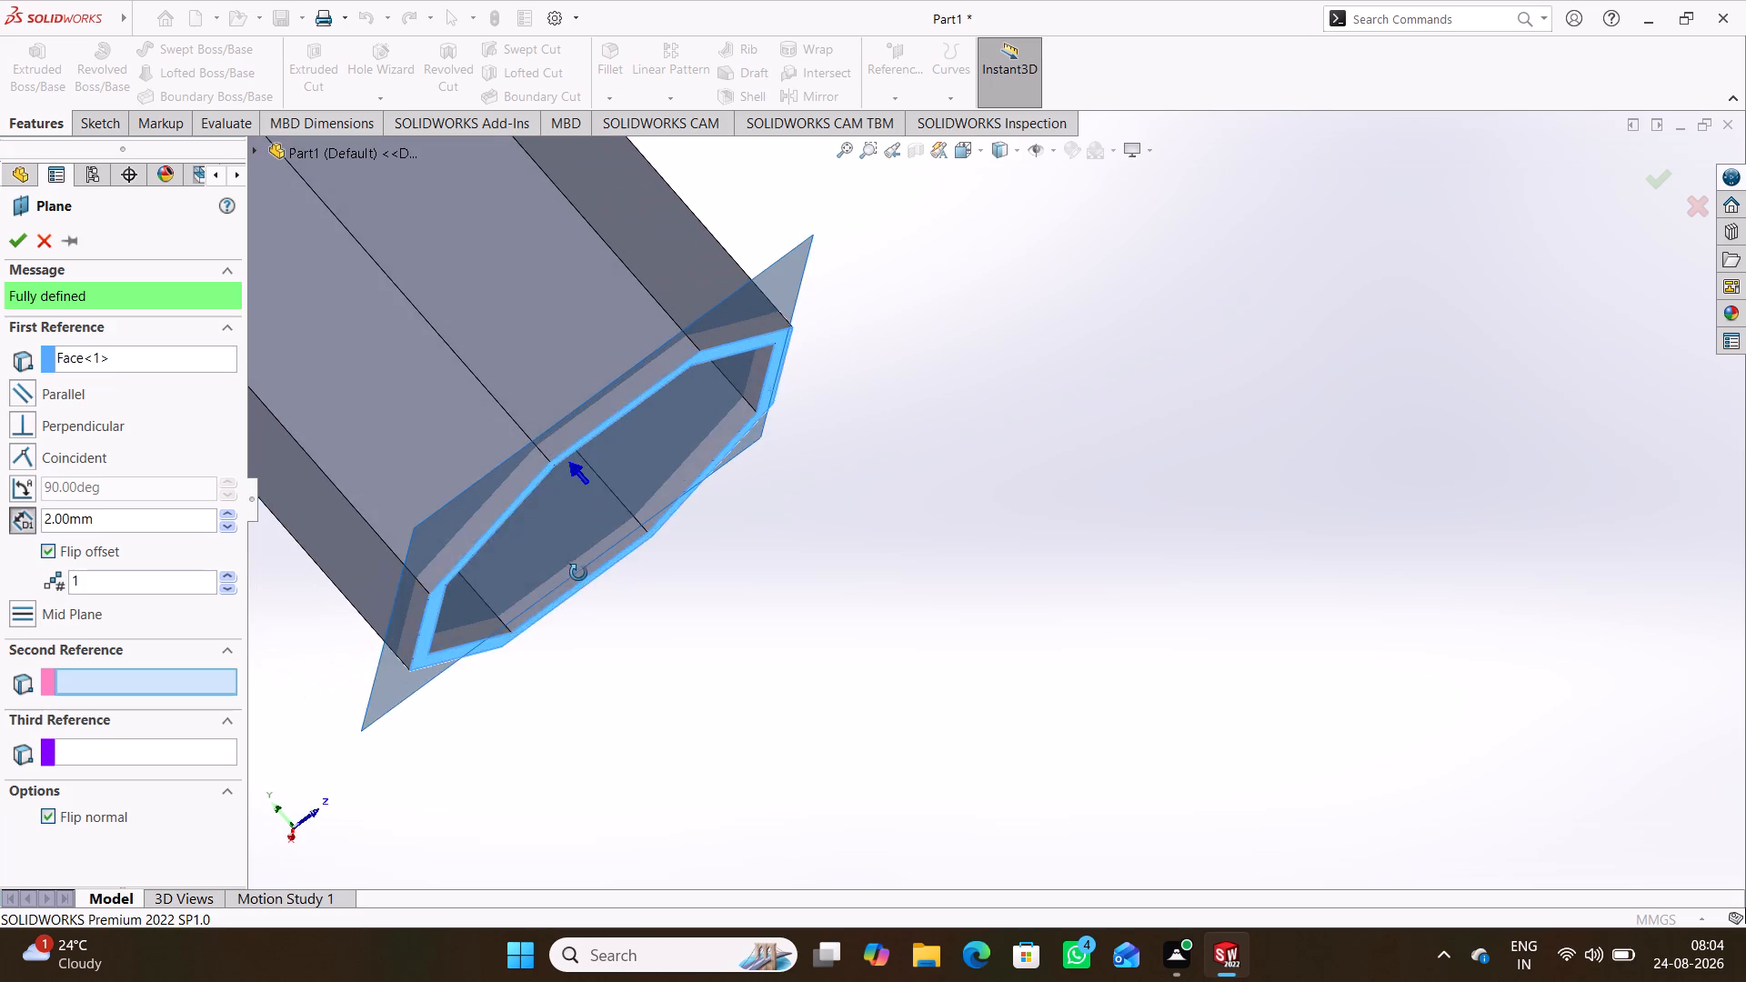
pyautogui.moveTo(578, 573); pyautogui.dragTo(534, 626, button='middle')
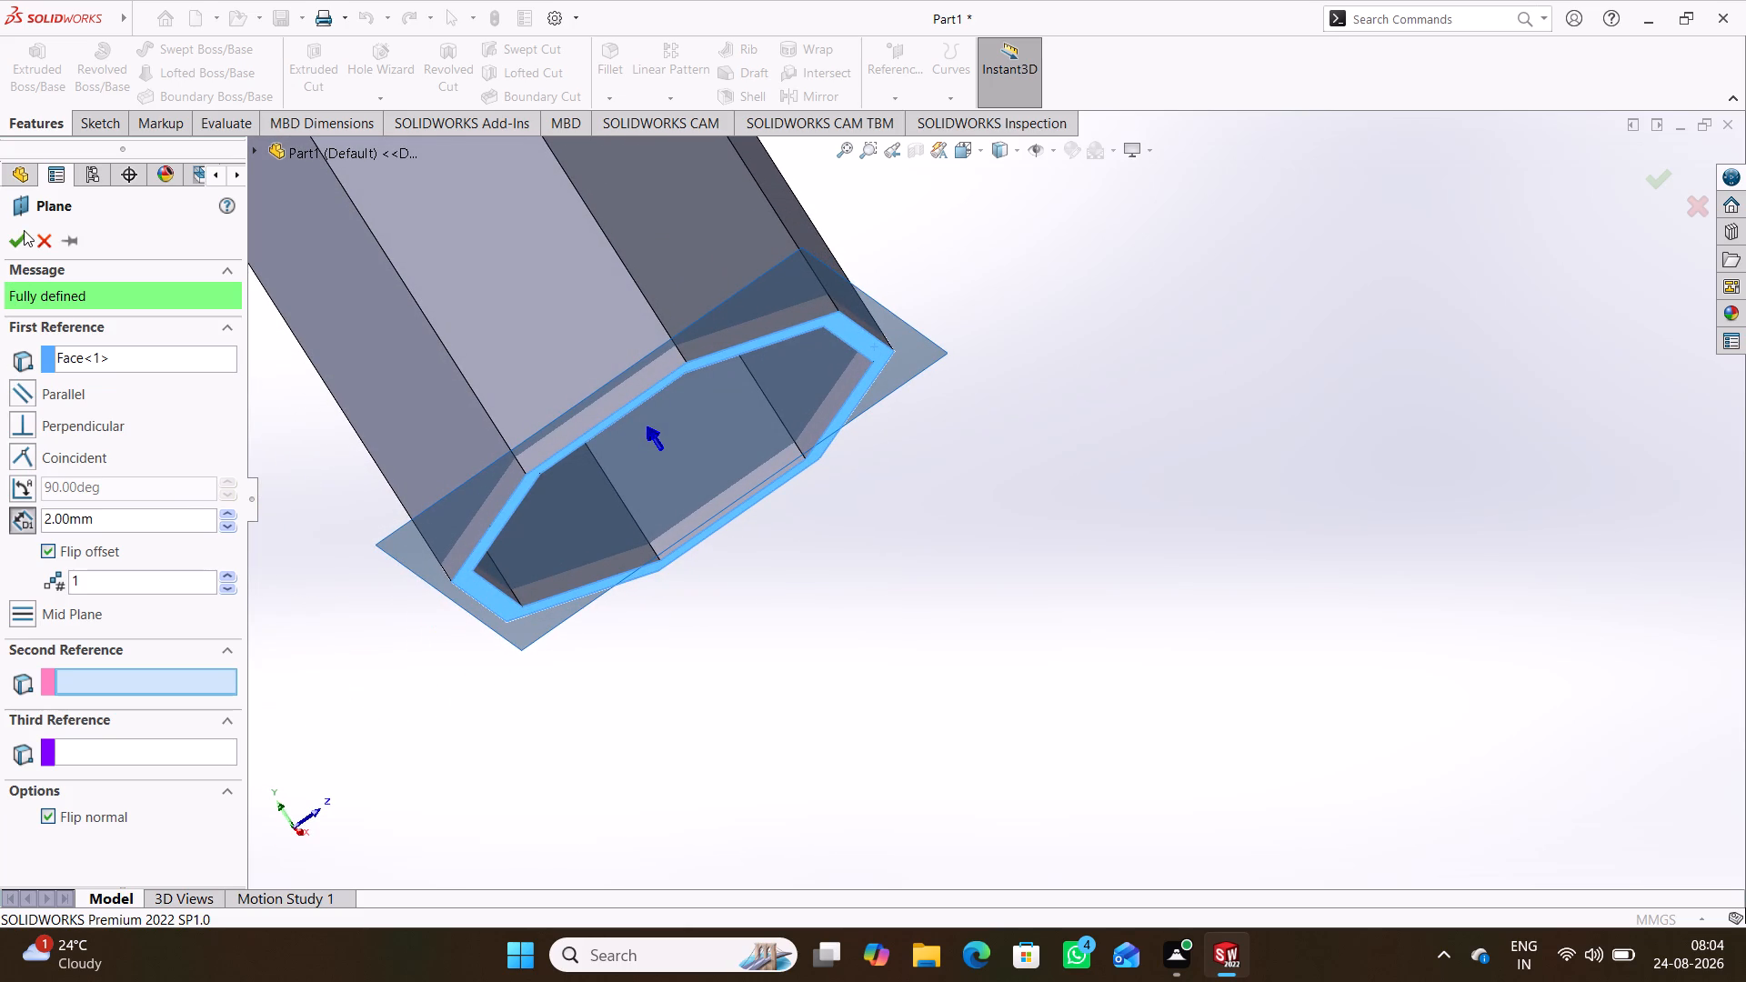
pyautogui.click(24, 230)
pyautogui.click(1119, 581)
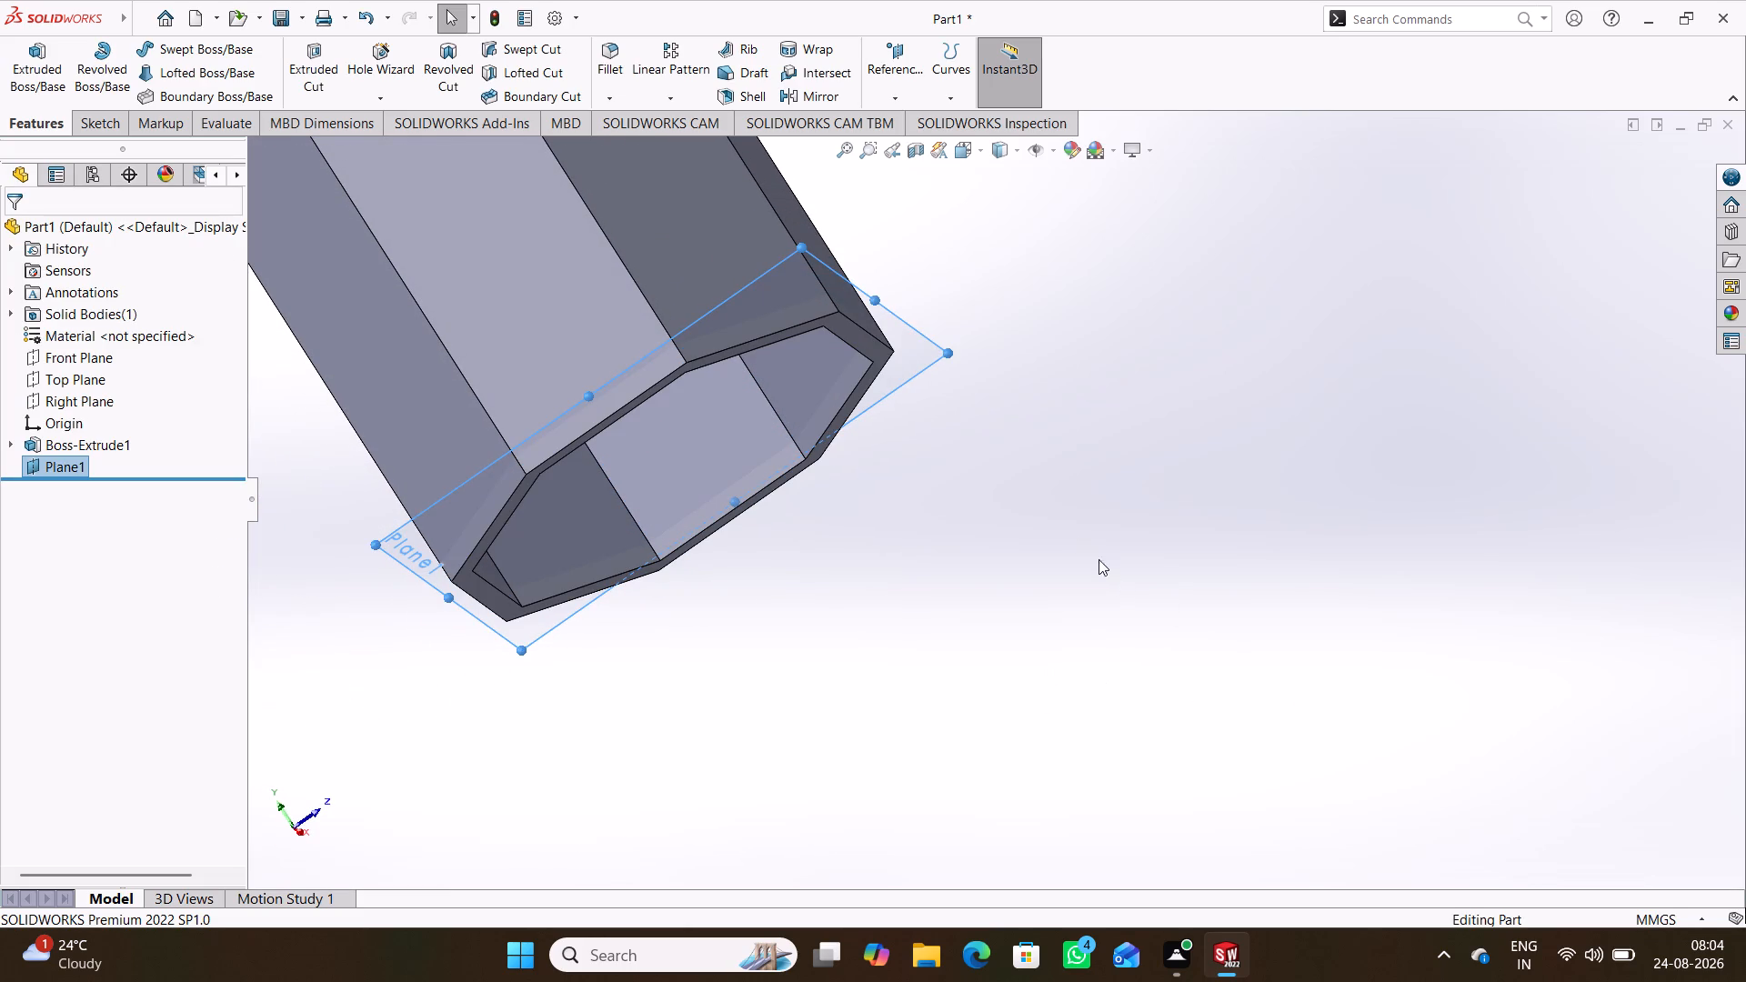
# Open a sketch on the new offset plane and convert the eight inner octagon edges of the wall into sketch lines.
pyautogui.click(899, 361)
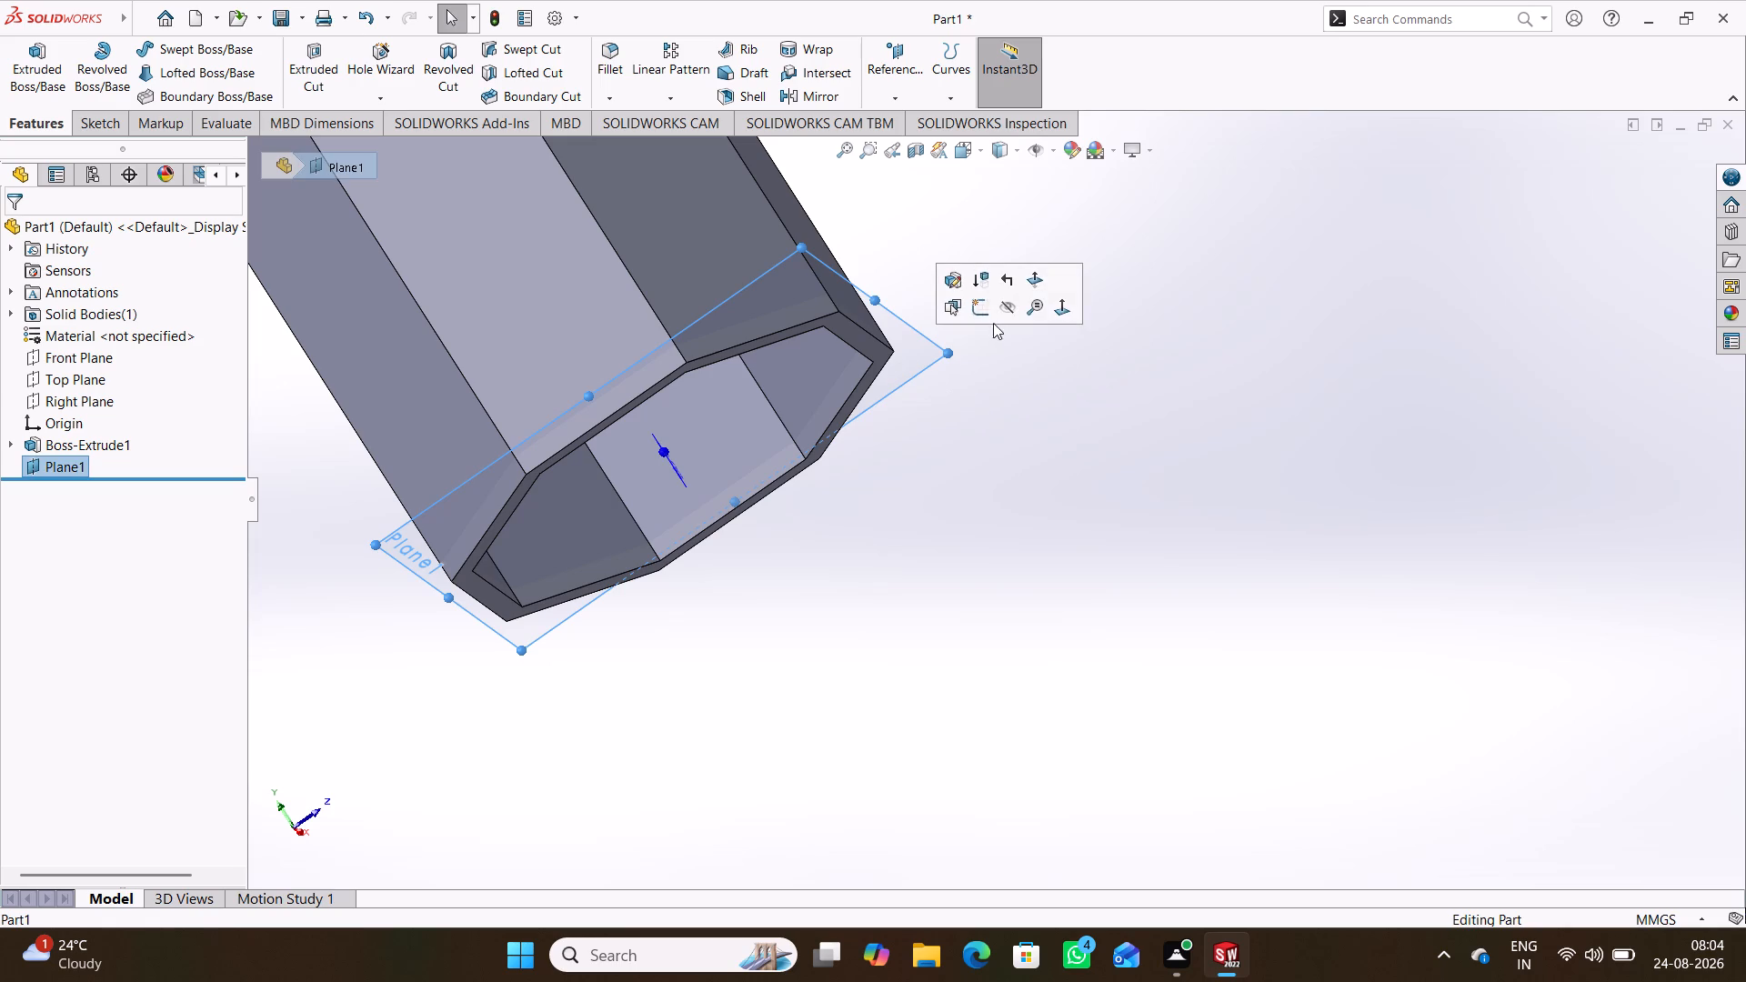
pyautogui.click(984, 310)
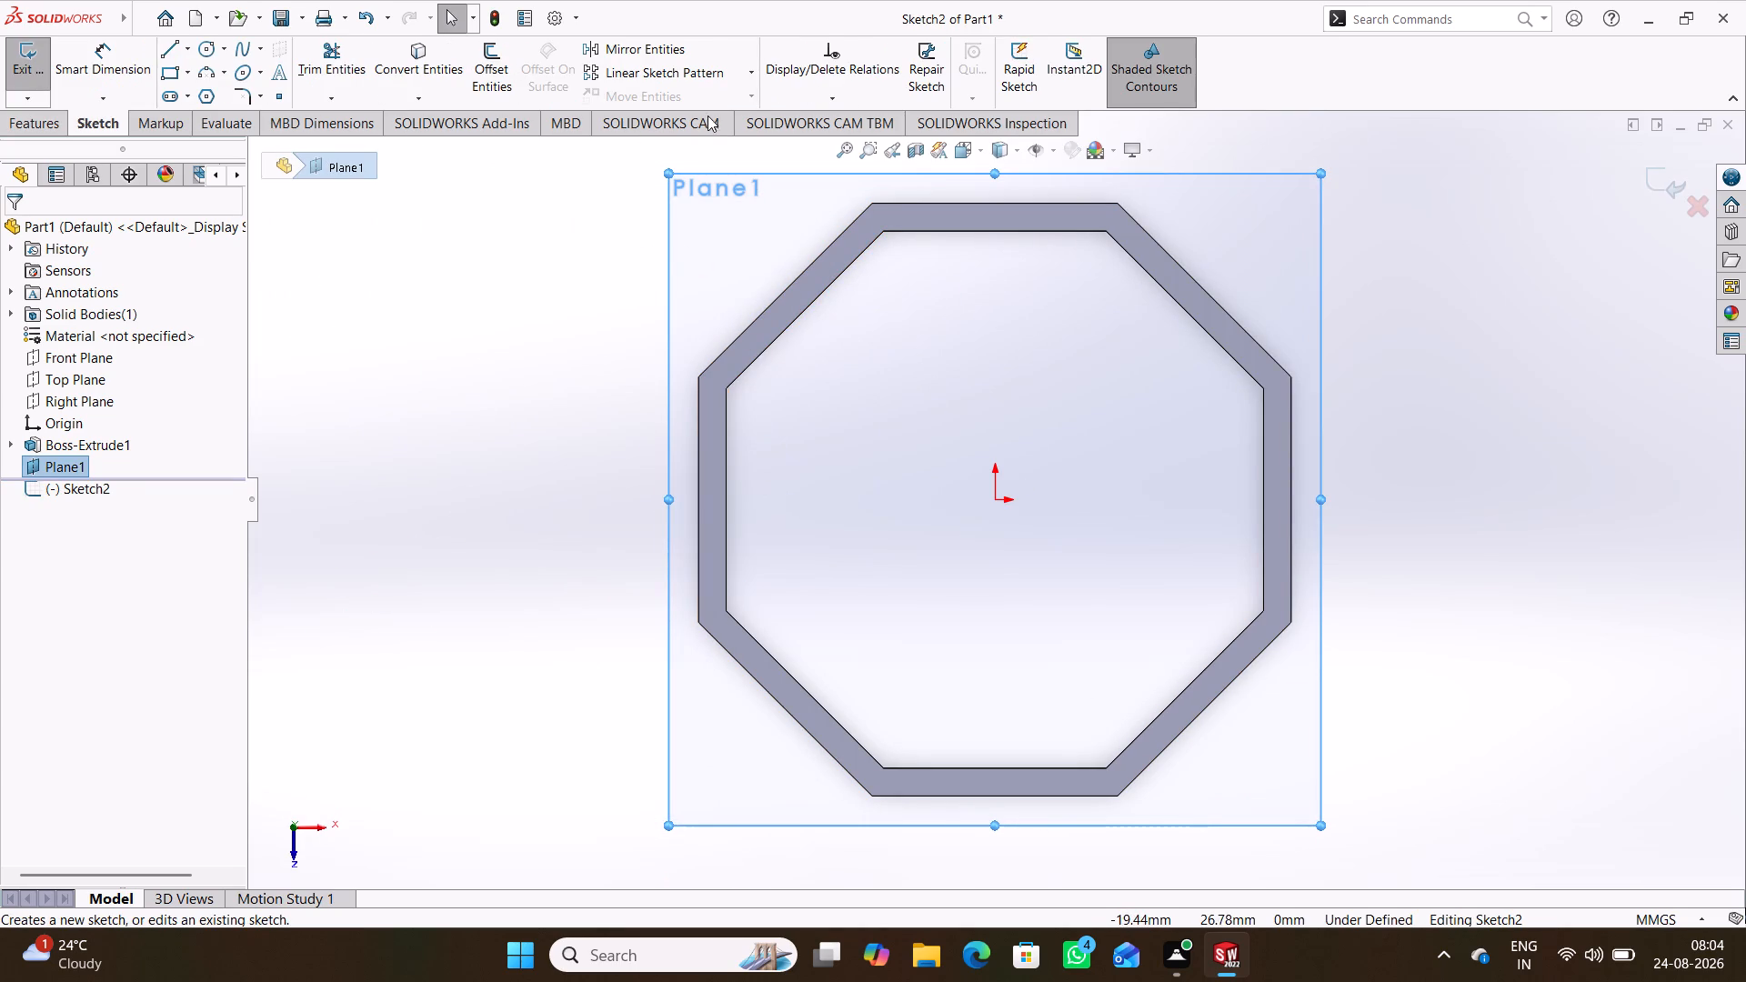
pyautogui.click(817, 298)
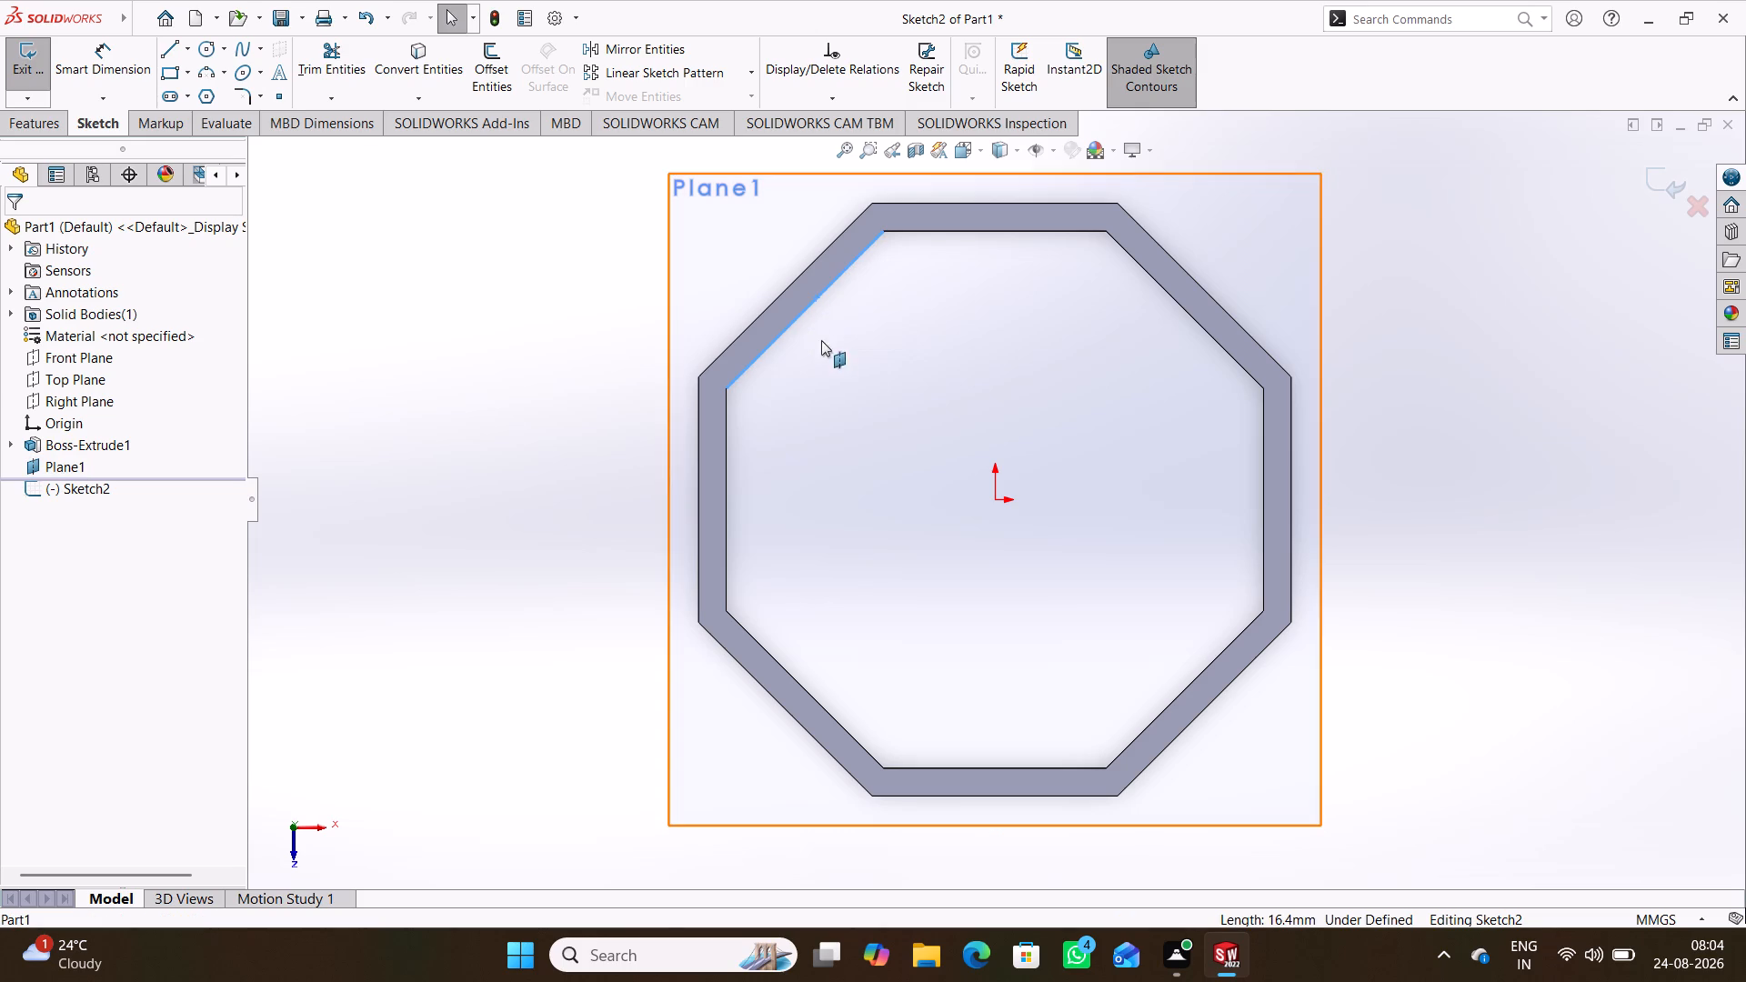
pyautogui.click(522, 379)
pyautogui.click(428, 64)
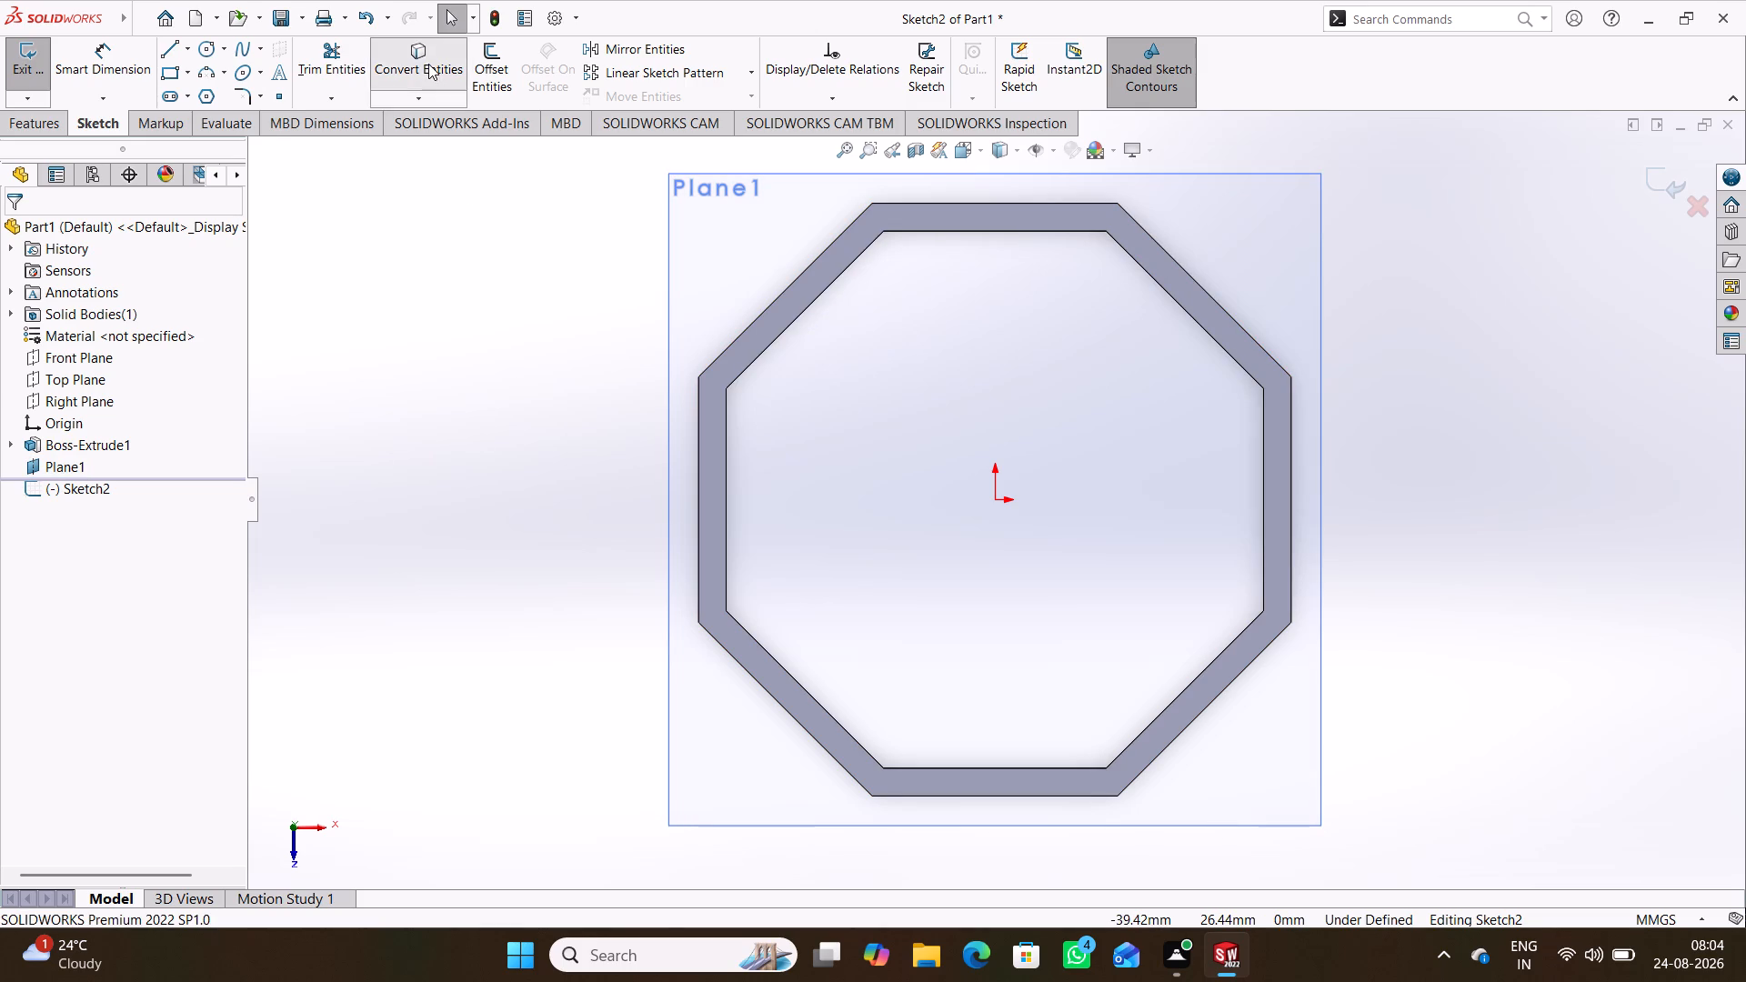
pyautogui.click(814, 300)
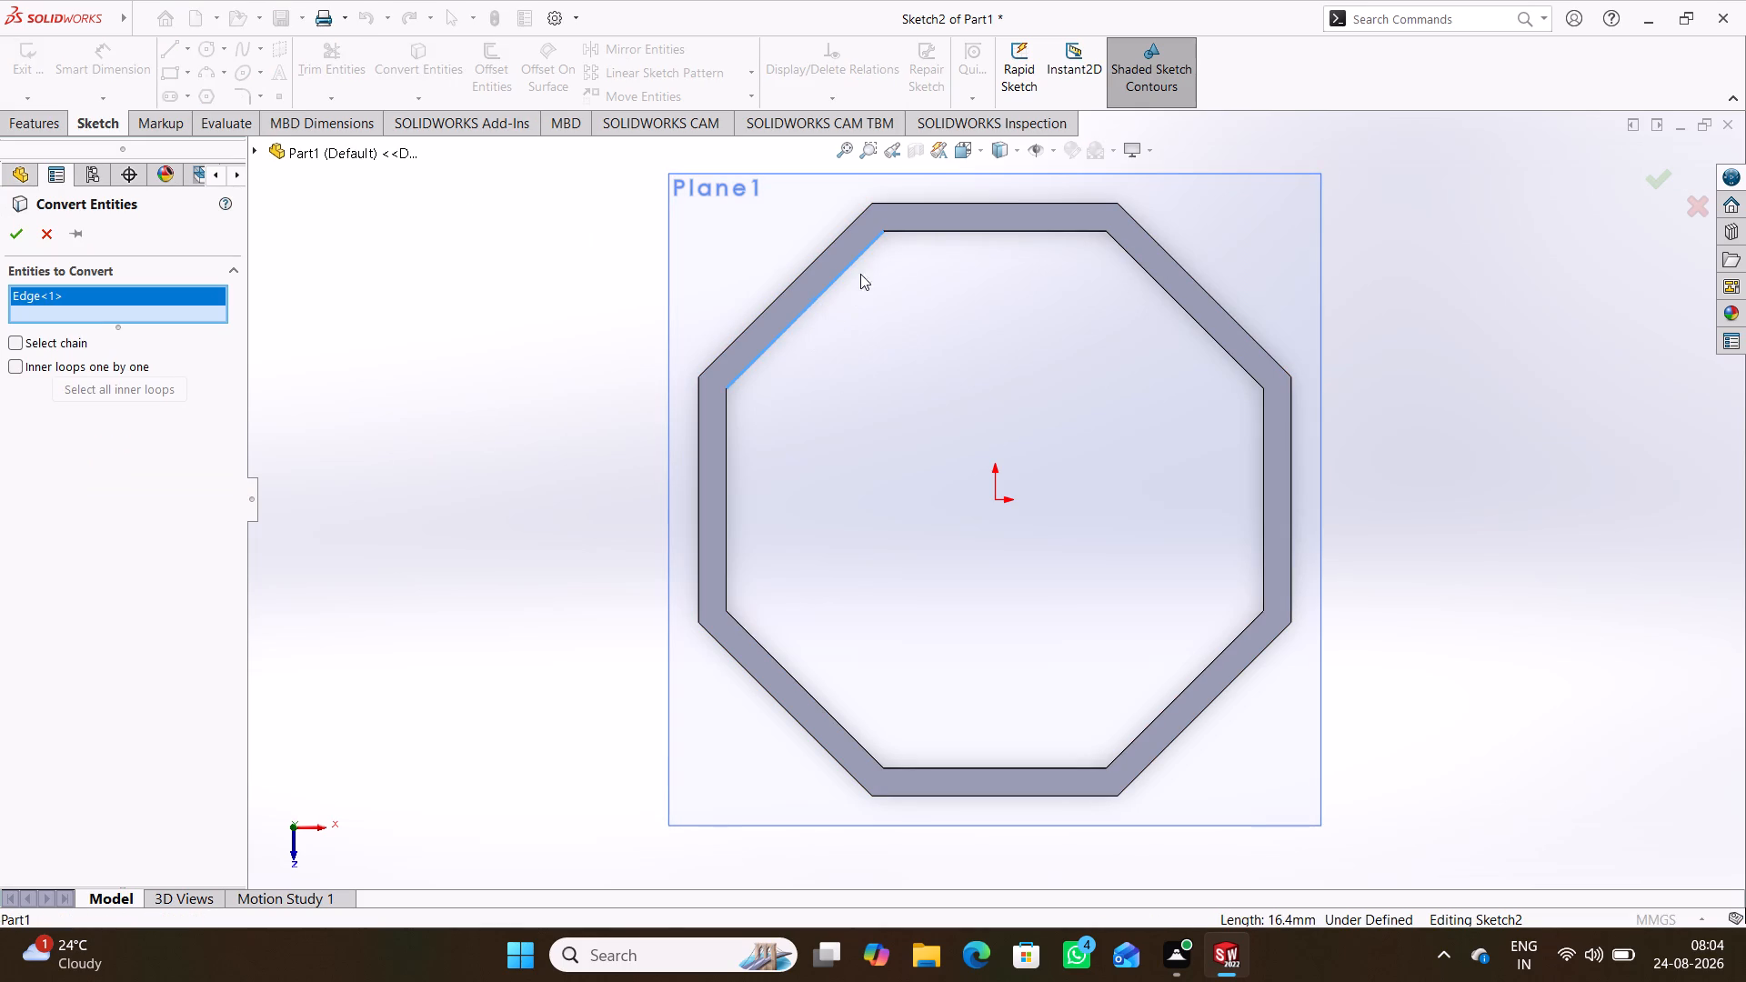
pyautogui.keyDown('ctrl'); pyautogui.click(935, 235); pyautogui.keyUp('ctrl')
pyautogui.keyDown('ctrl'); pyautogui.click(936, 230); pyautogui.keyUp('ctrl')
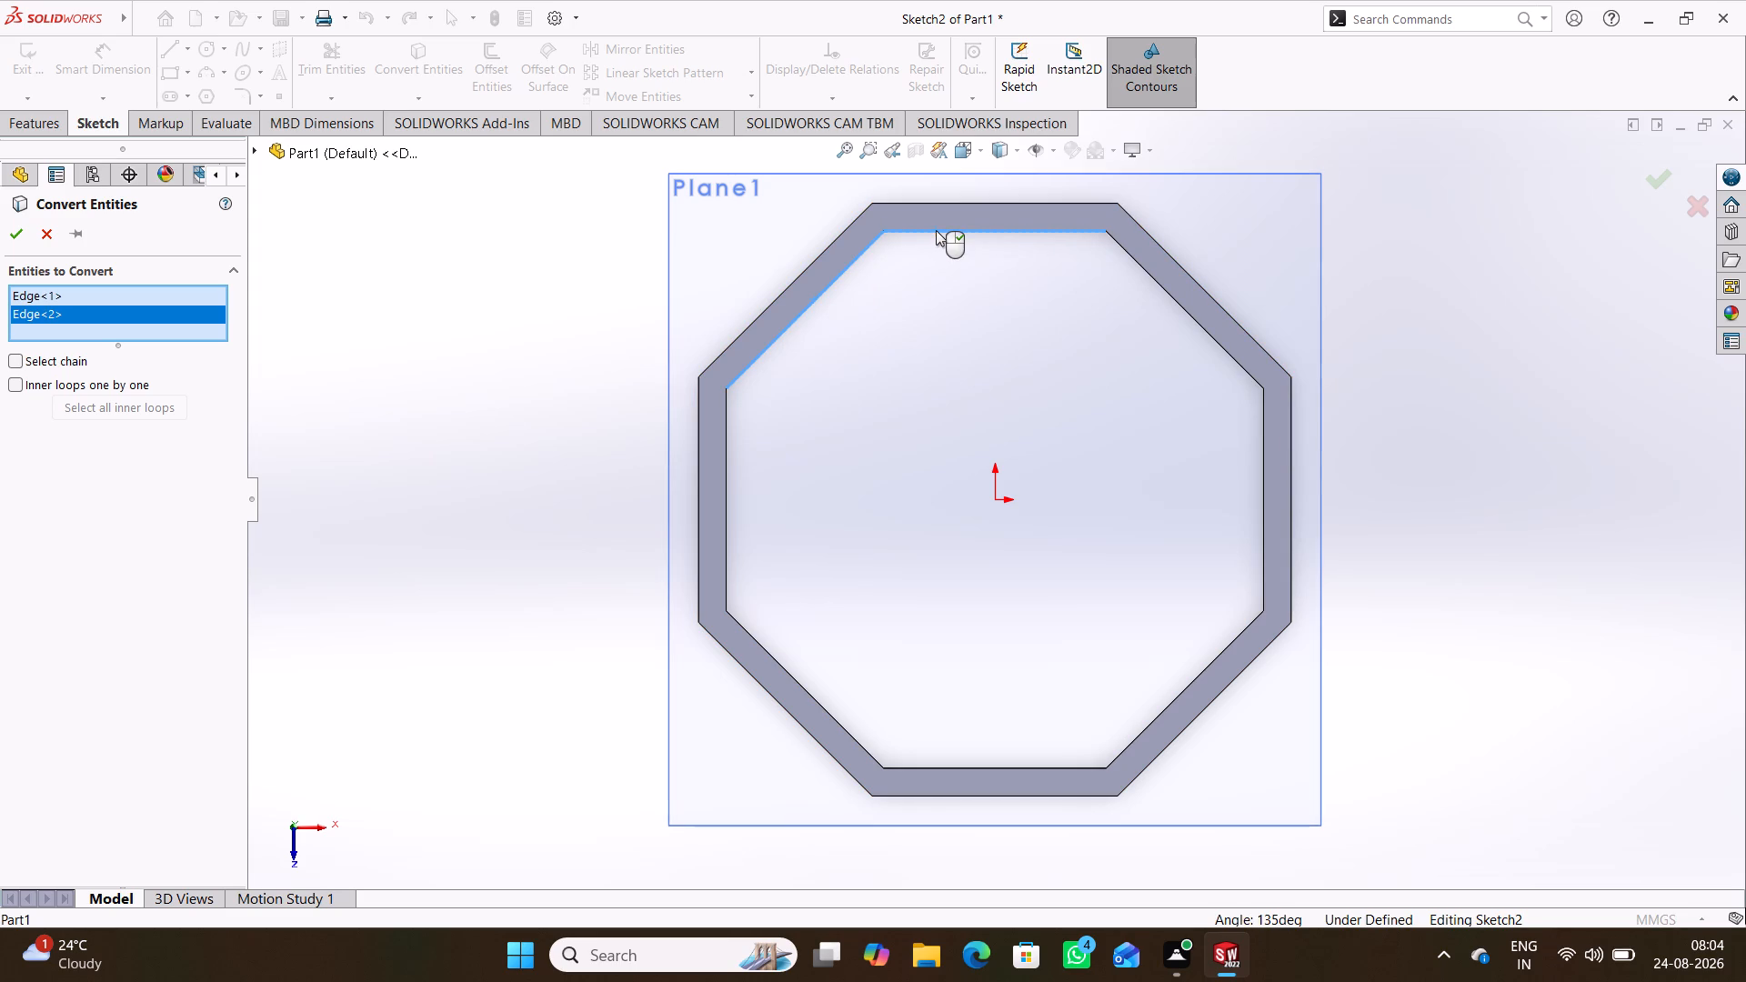
pyautogui.keyDown('ctrl'); pyautogui.click(1154, 276); pyautogui.keyUp('ctrl')
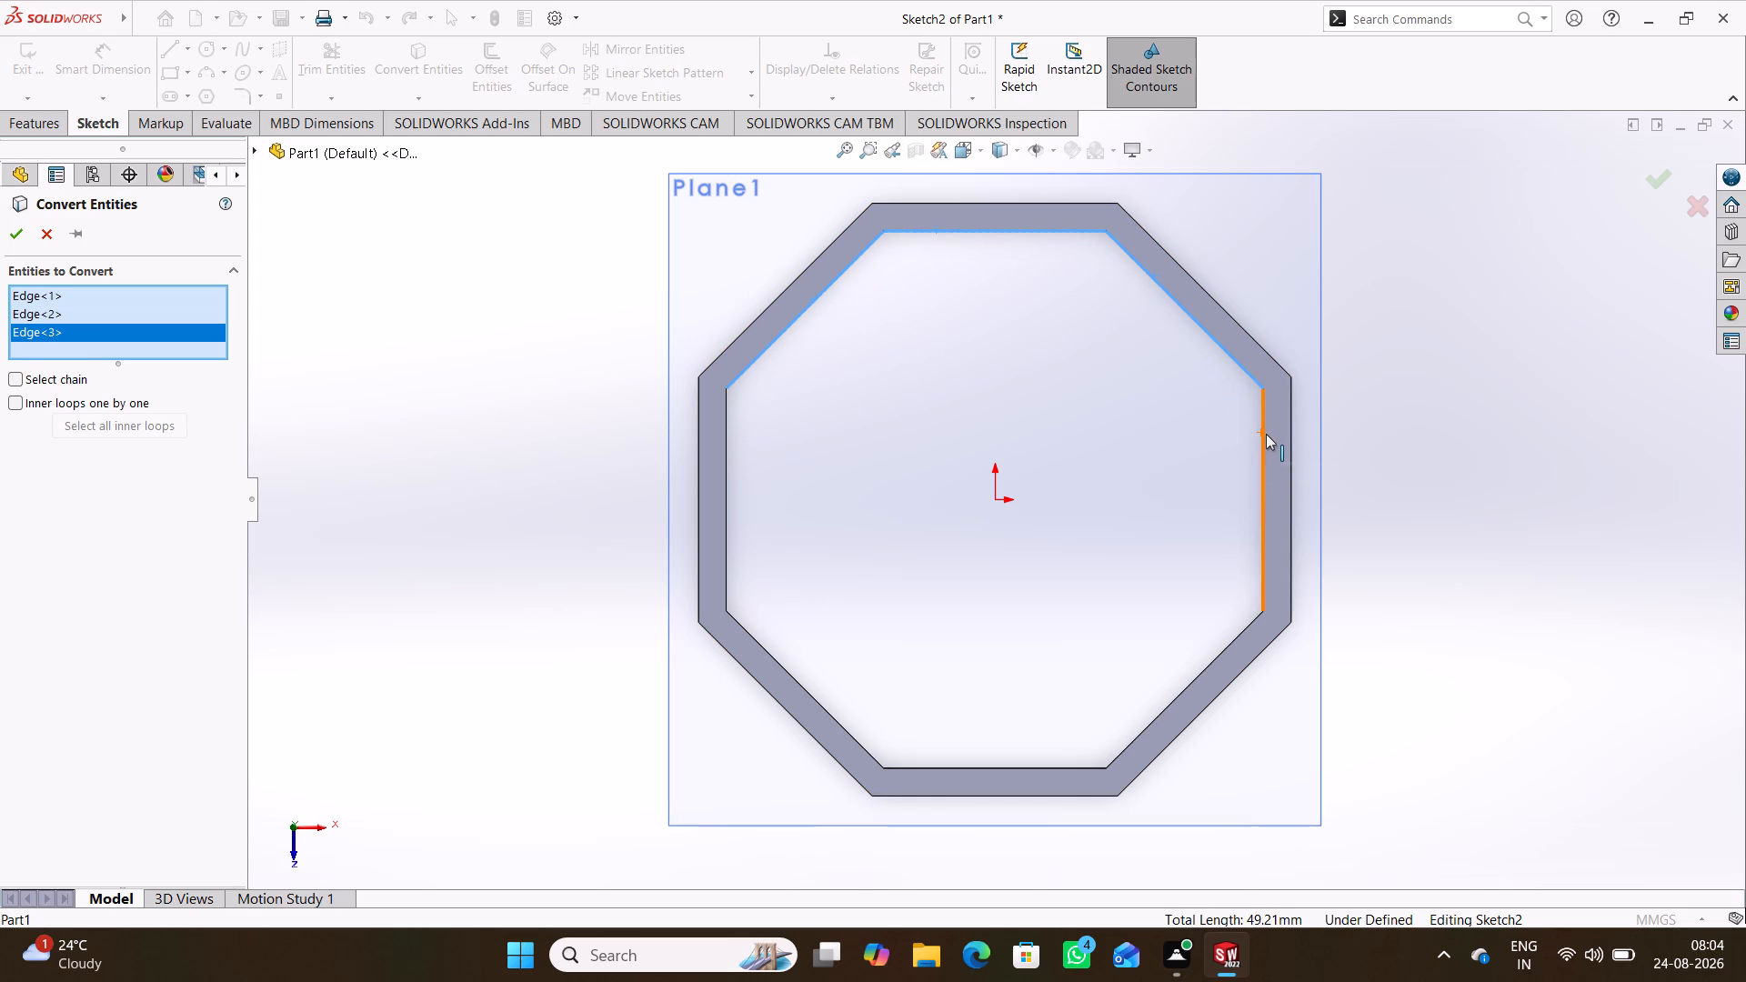
pyautogui.click(1266, 434)
pyautogui.click(1219, 652)
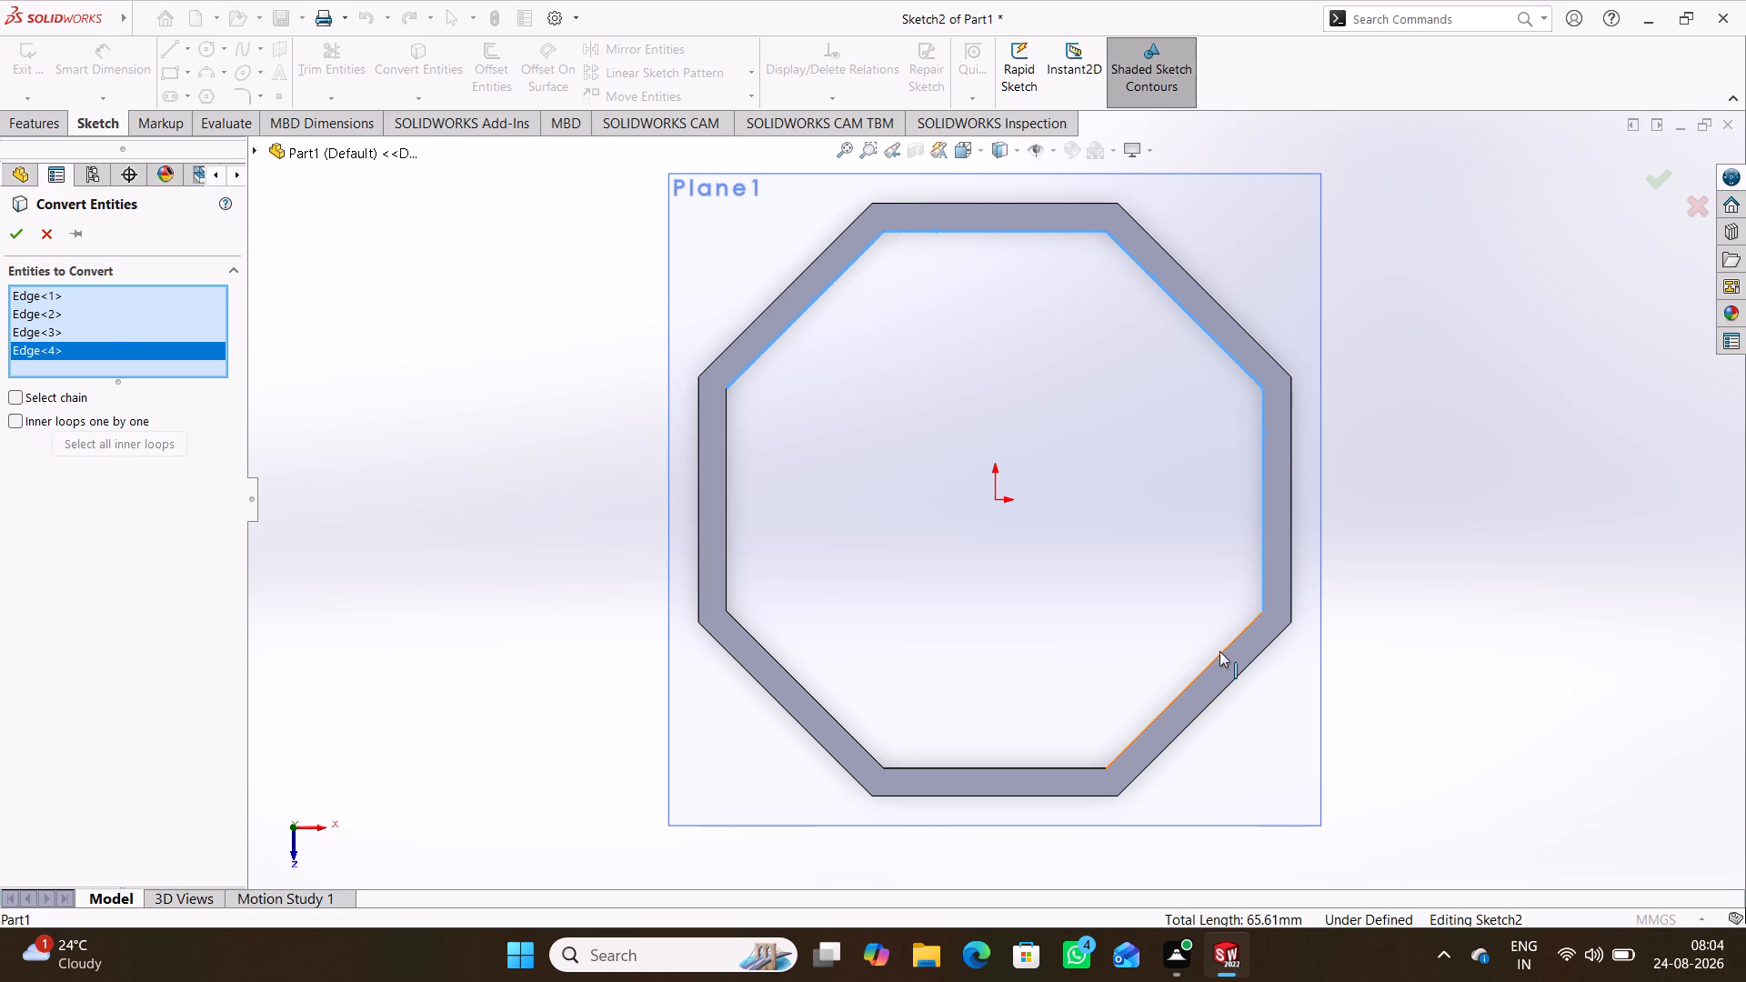
pyautogui.click(988, 765)
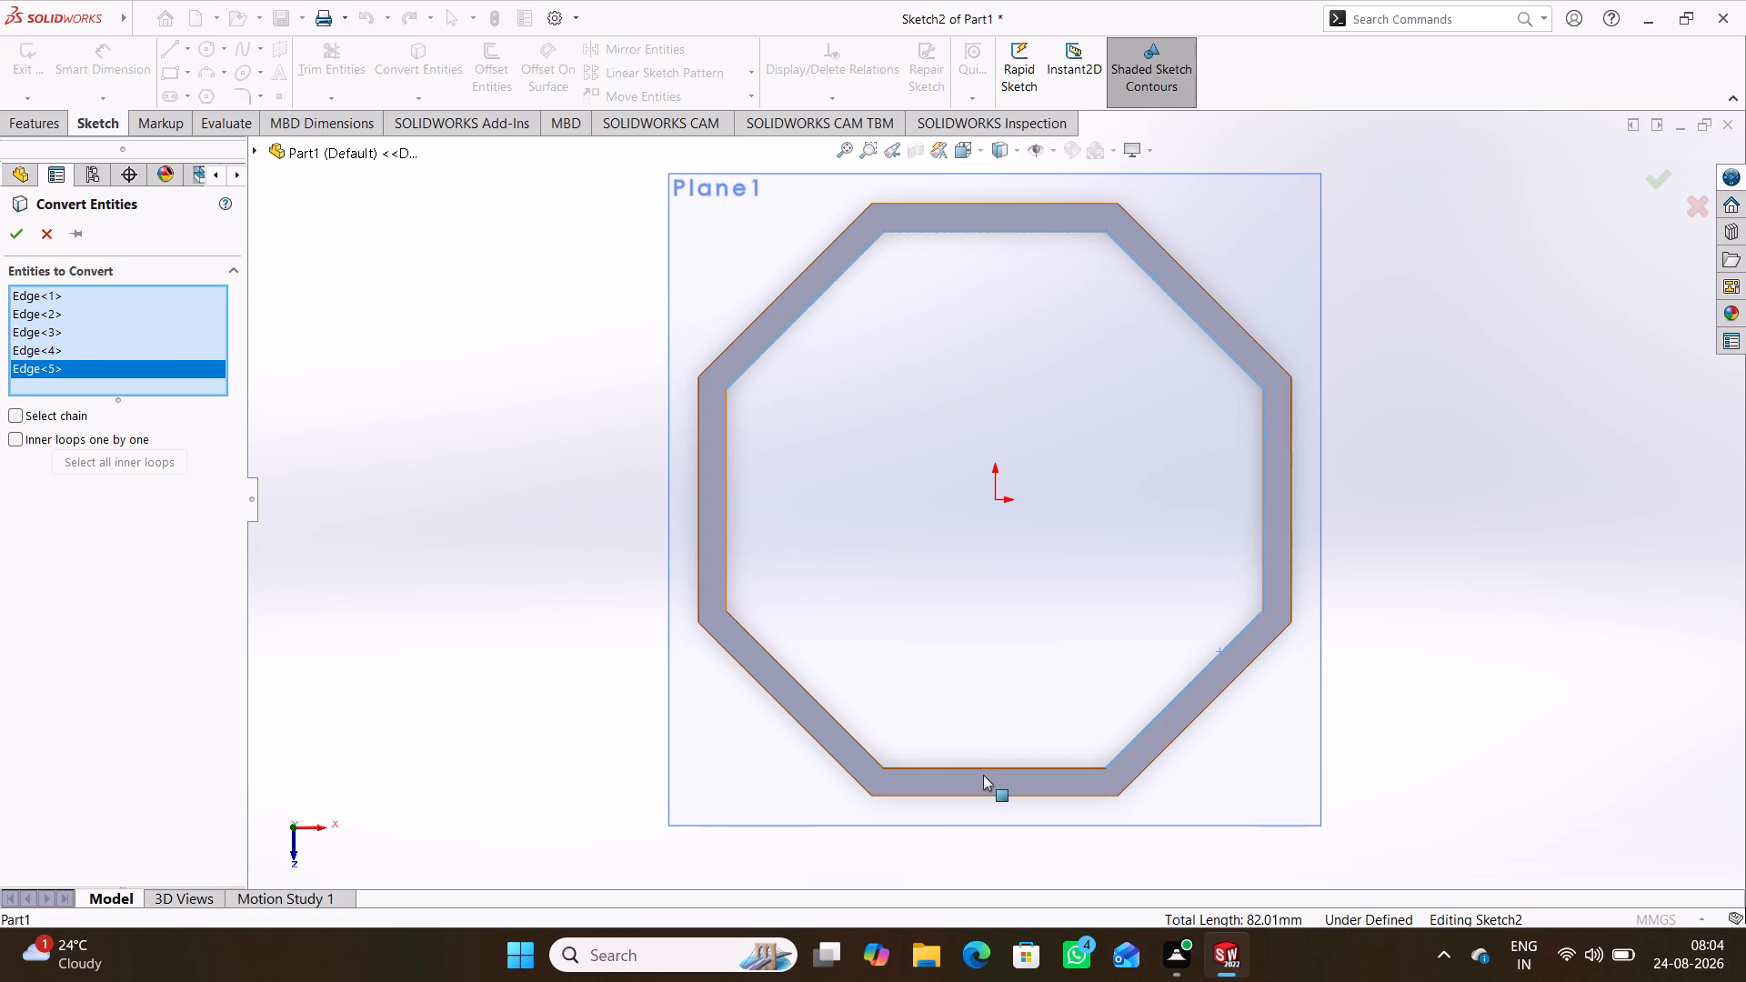
pyautogui.click(983, 768)
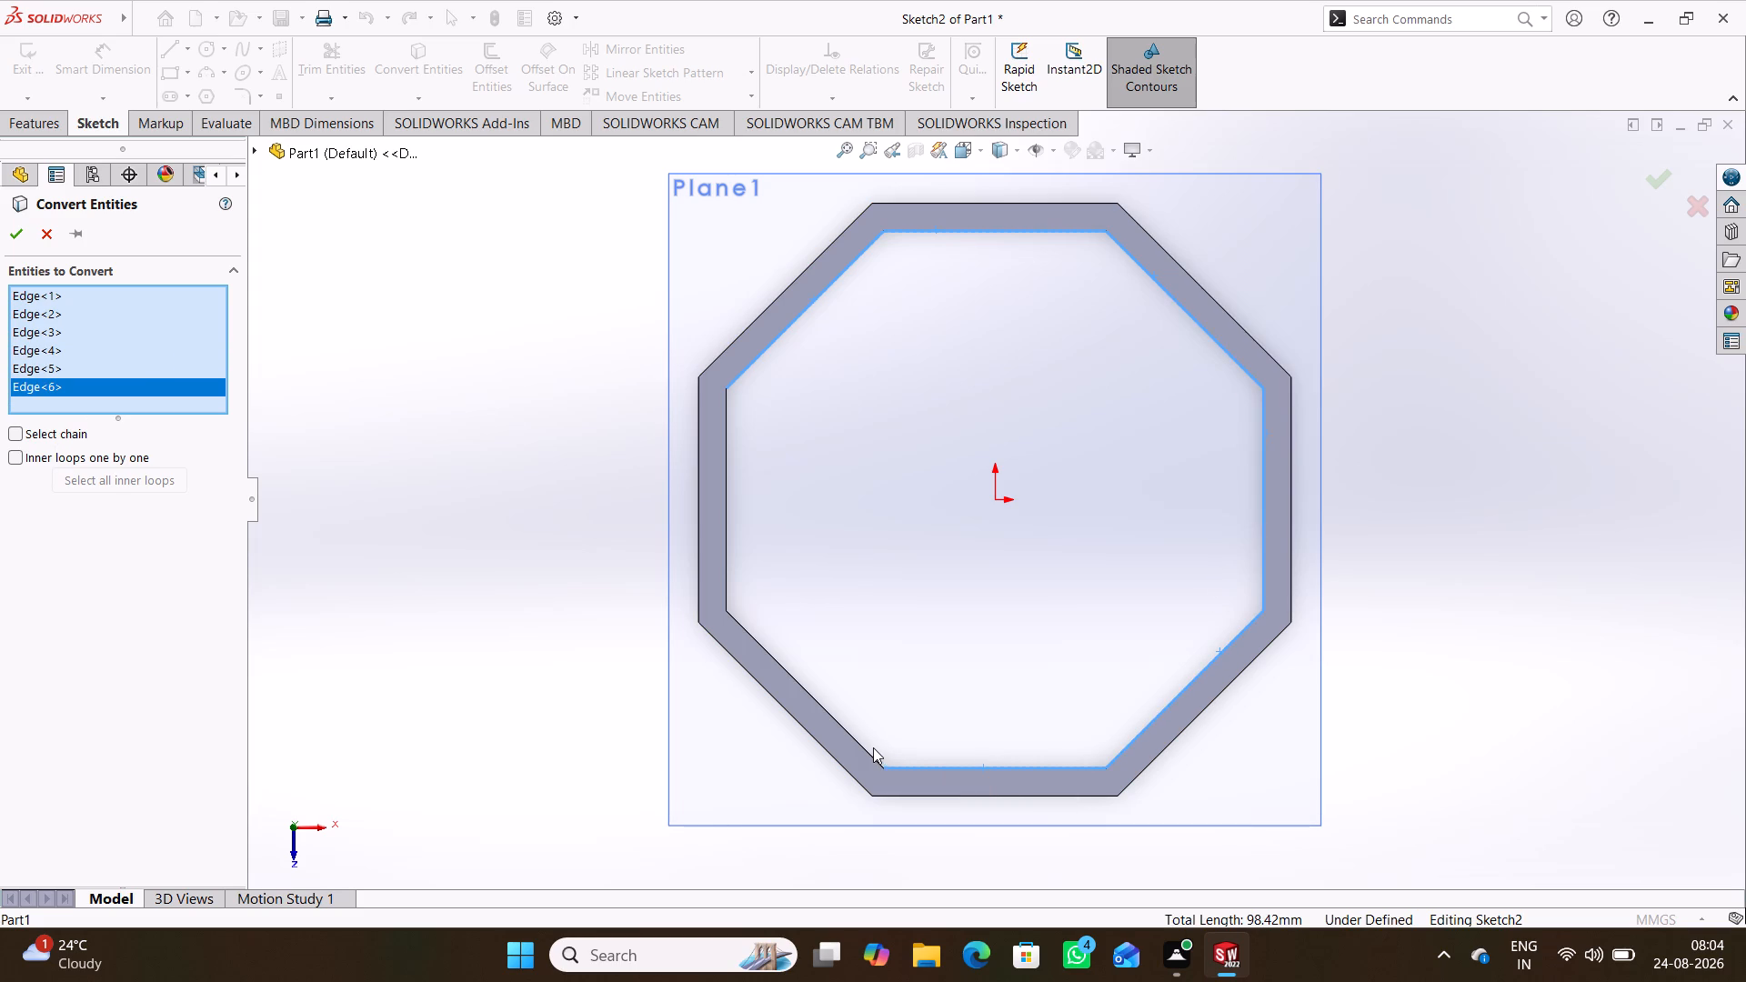
pyautogui.click(858, 742)
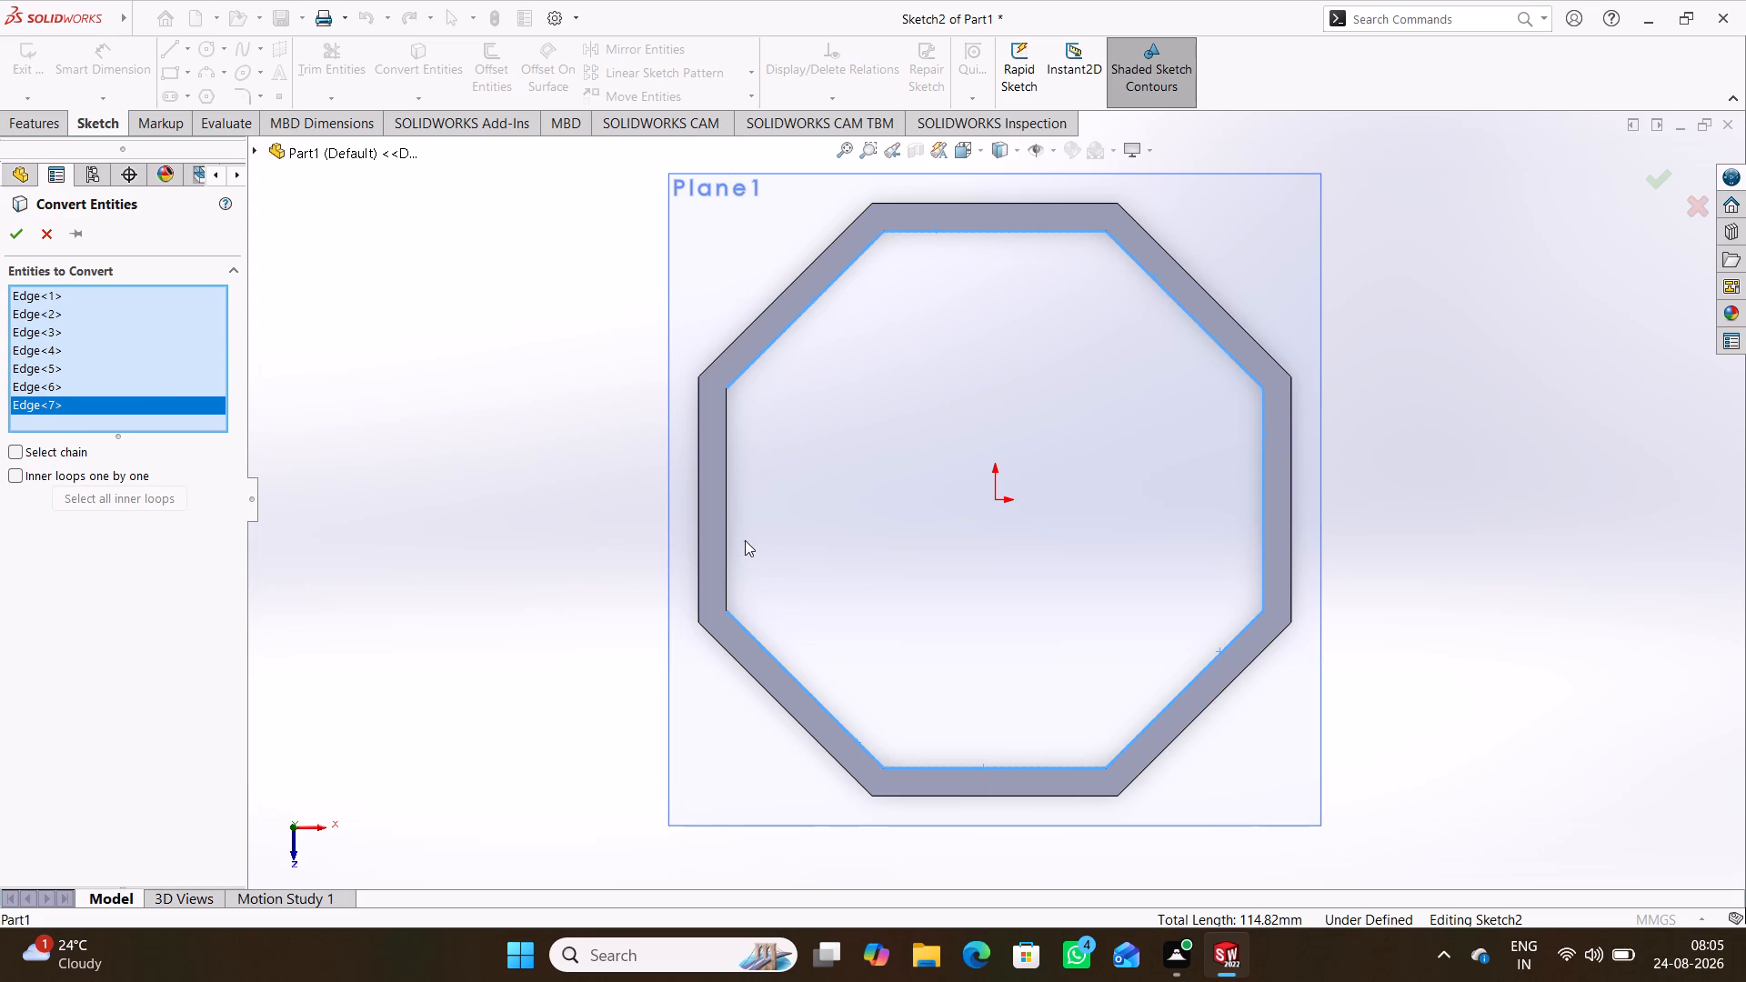
pyautogui.click(726, 502)
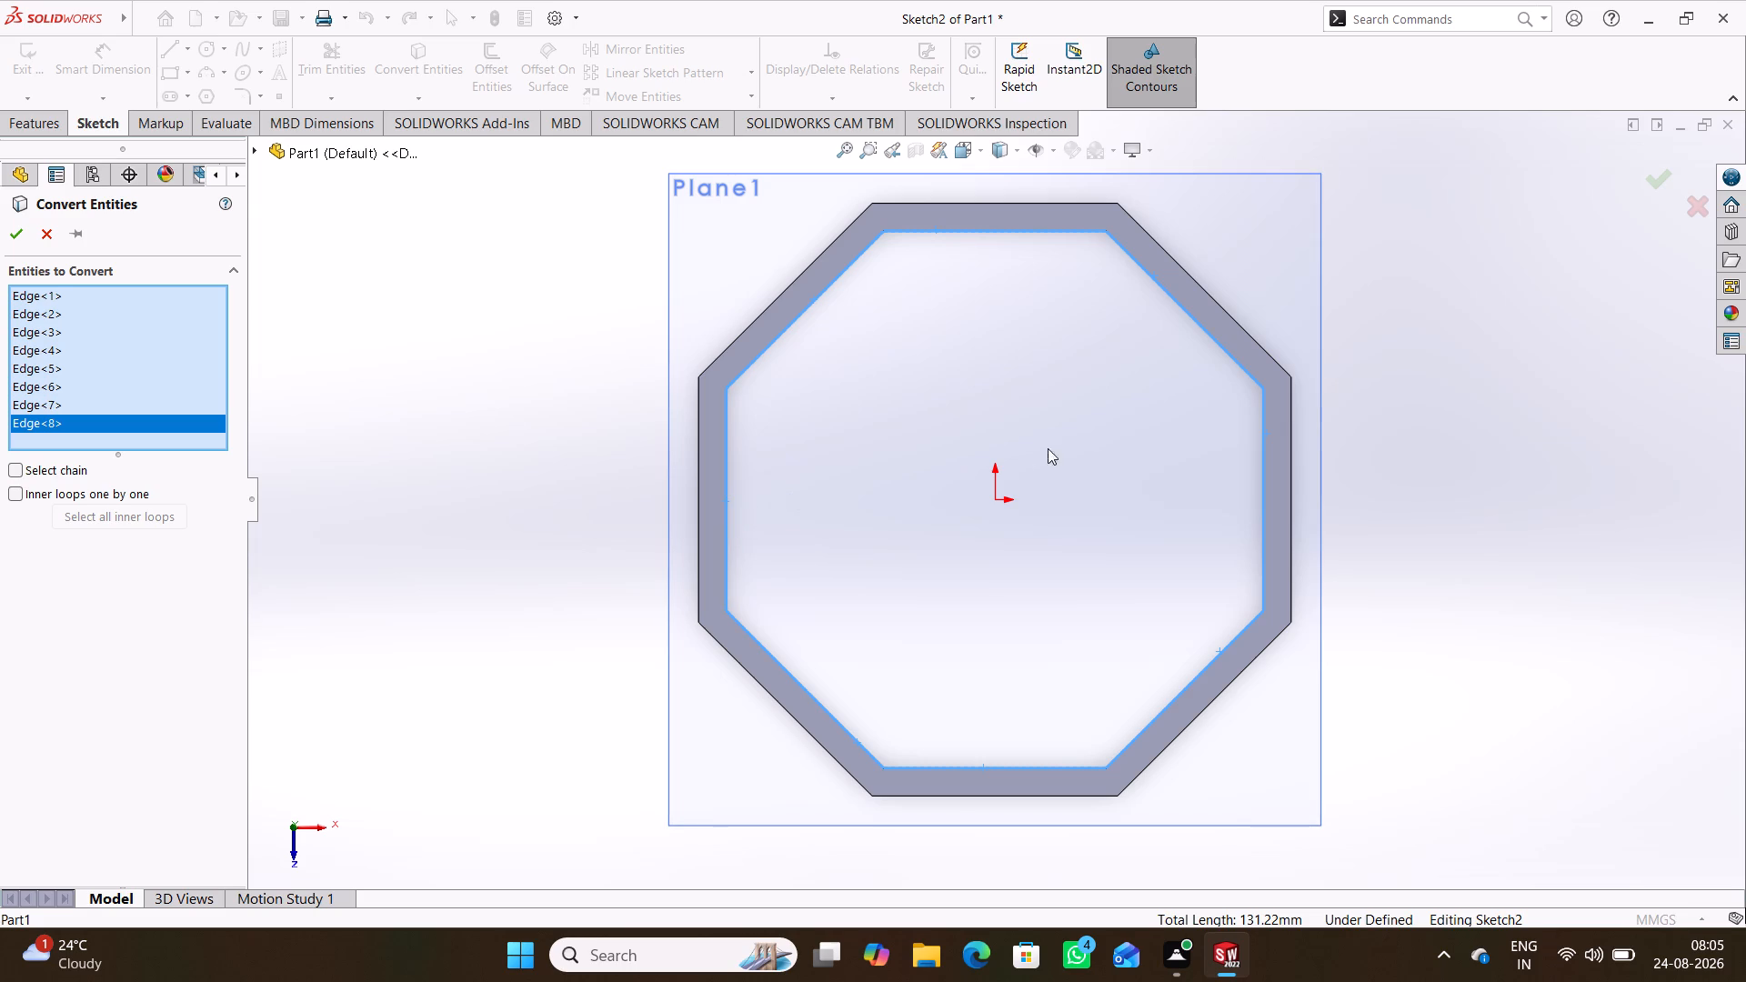
pyautogui.click(19, 225)
pyautogui.click(471, 381)
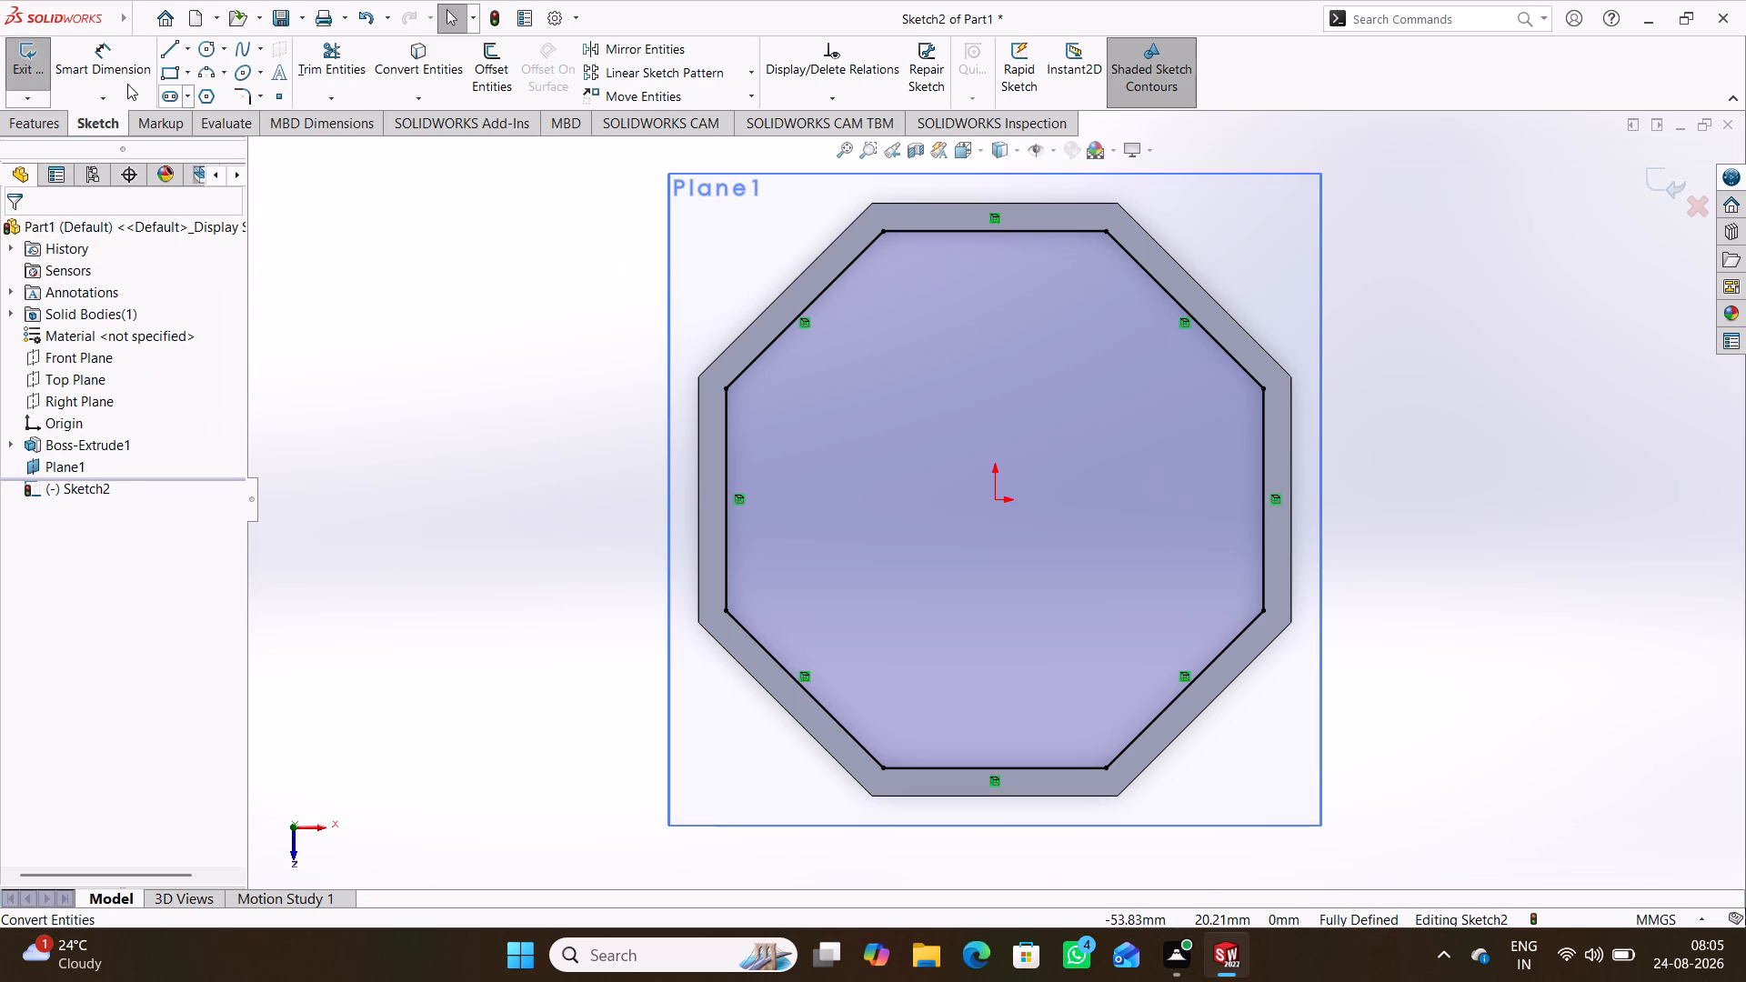
# Close the converted octagon sketch and extrude it 1.5 mm Blind, merged with the wall, to form the mug floor.
pyautogui.click(31, 55)
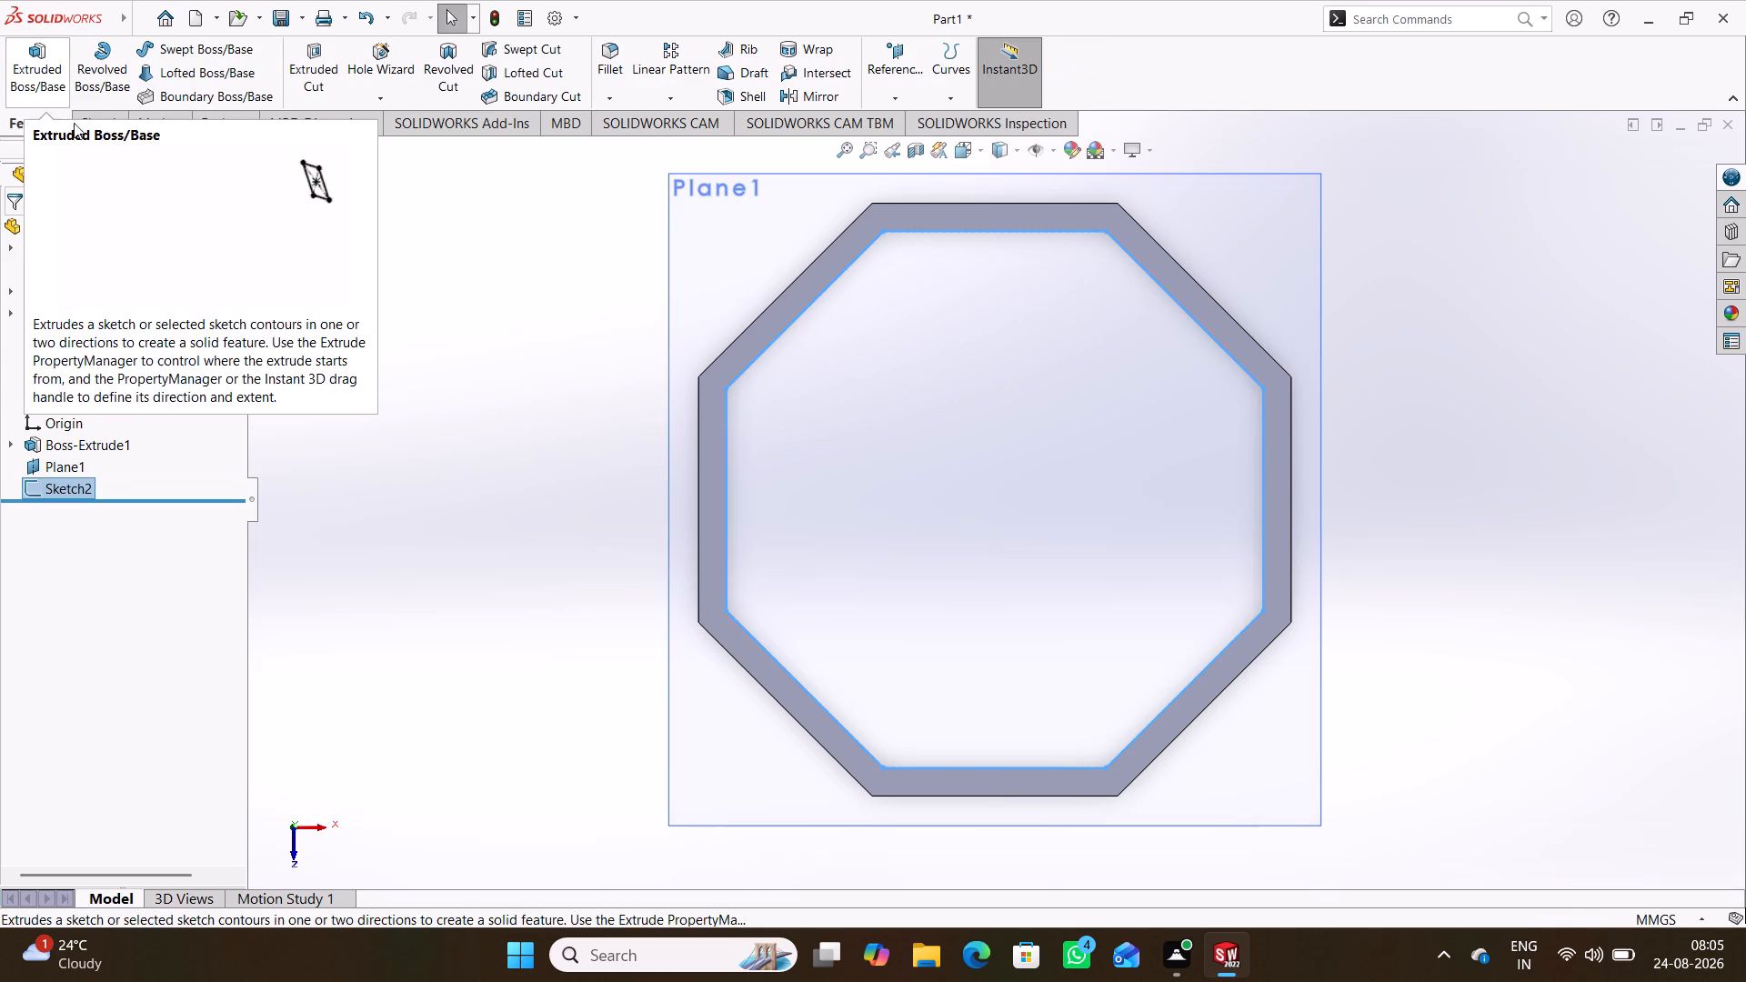
pyautogui.hotkey('ctrl', '7')
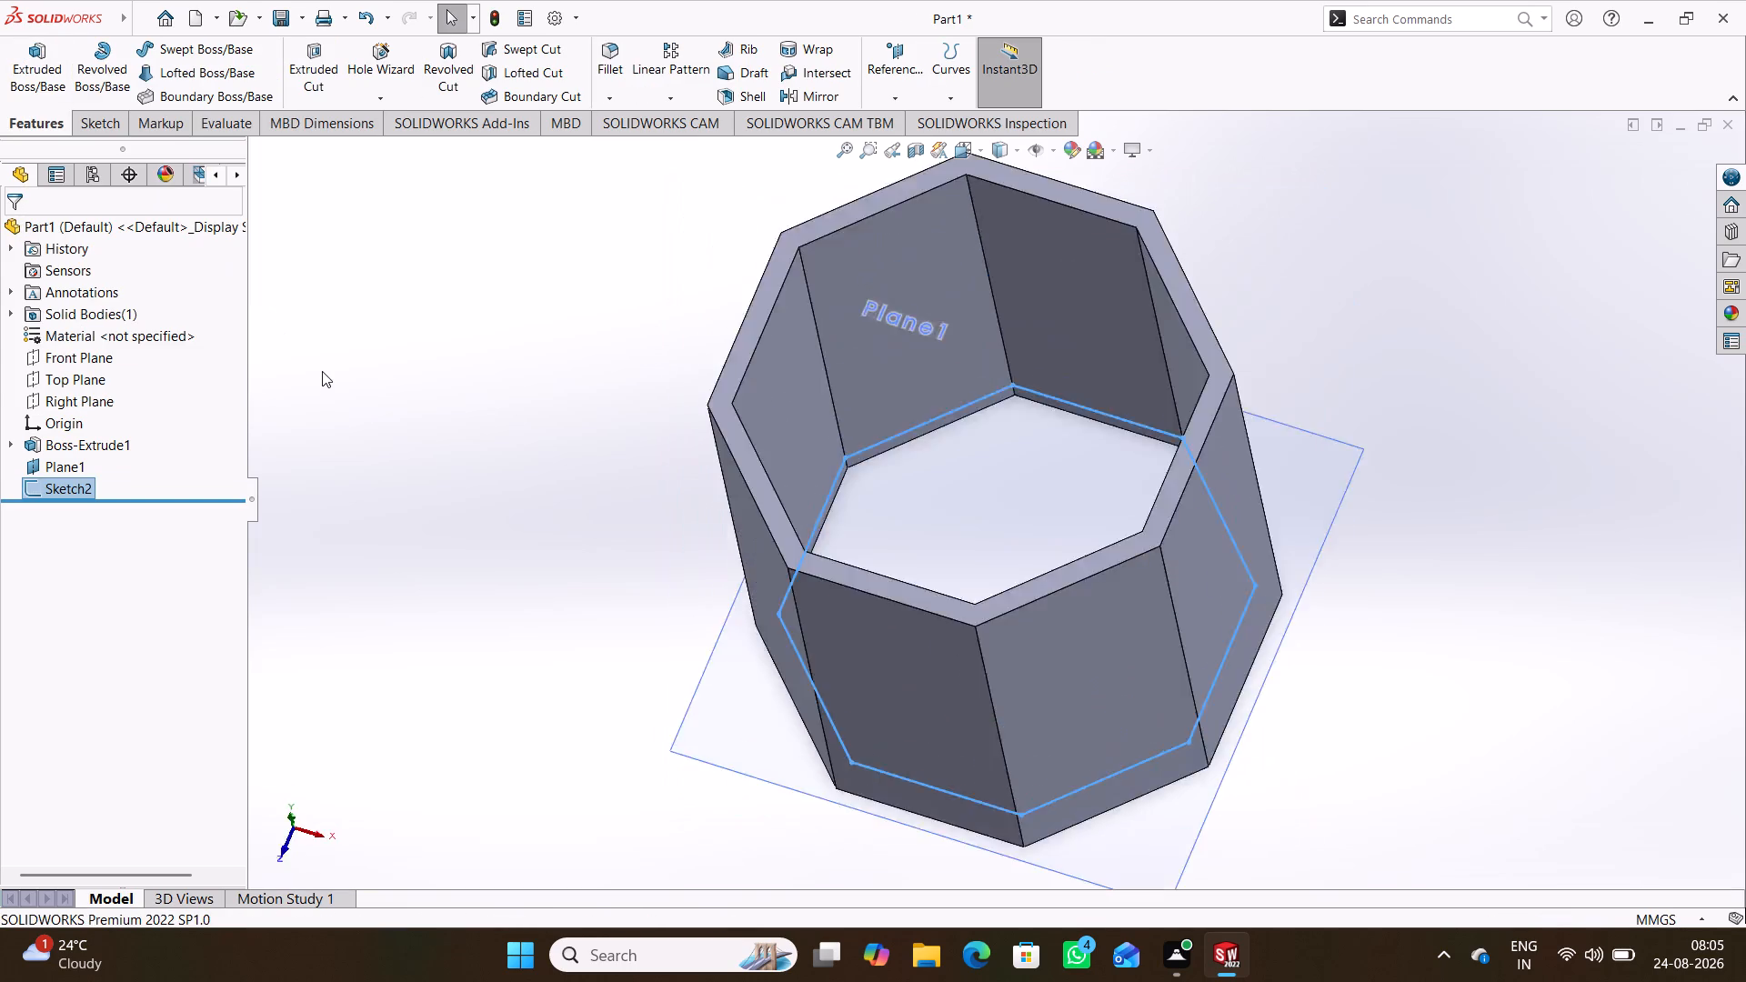
pyautogui.click(51, 57)
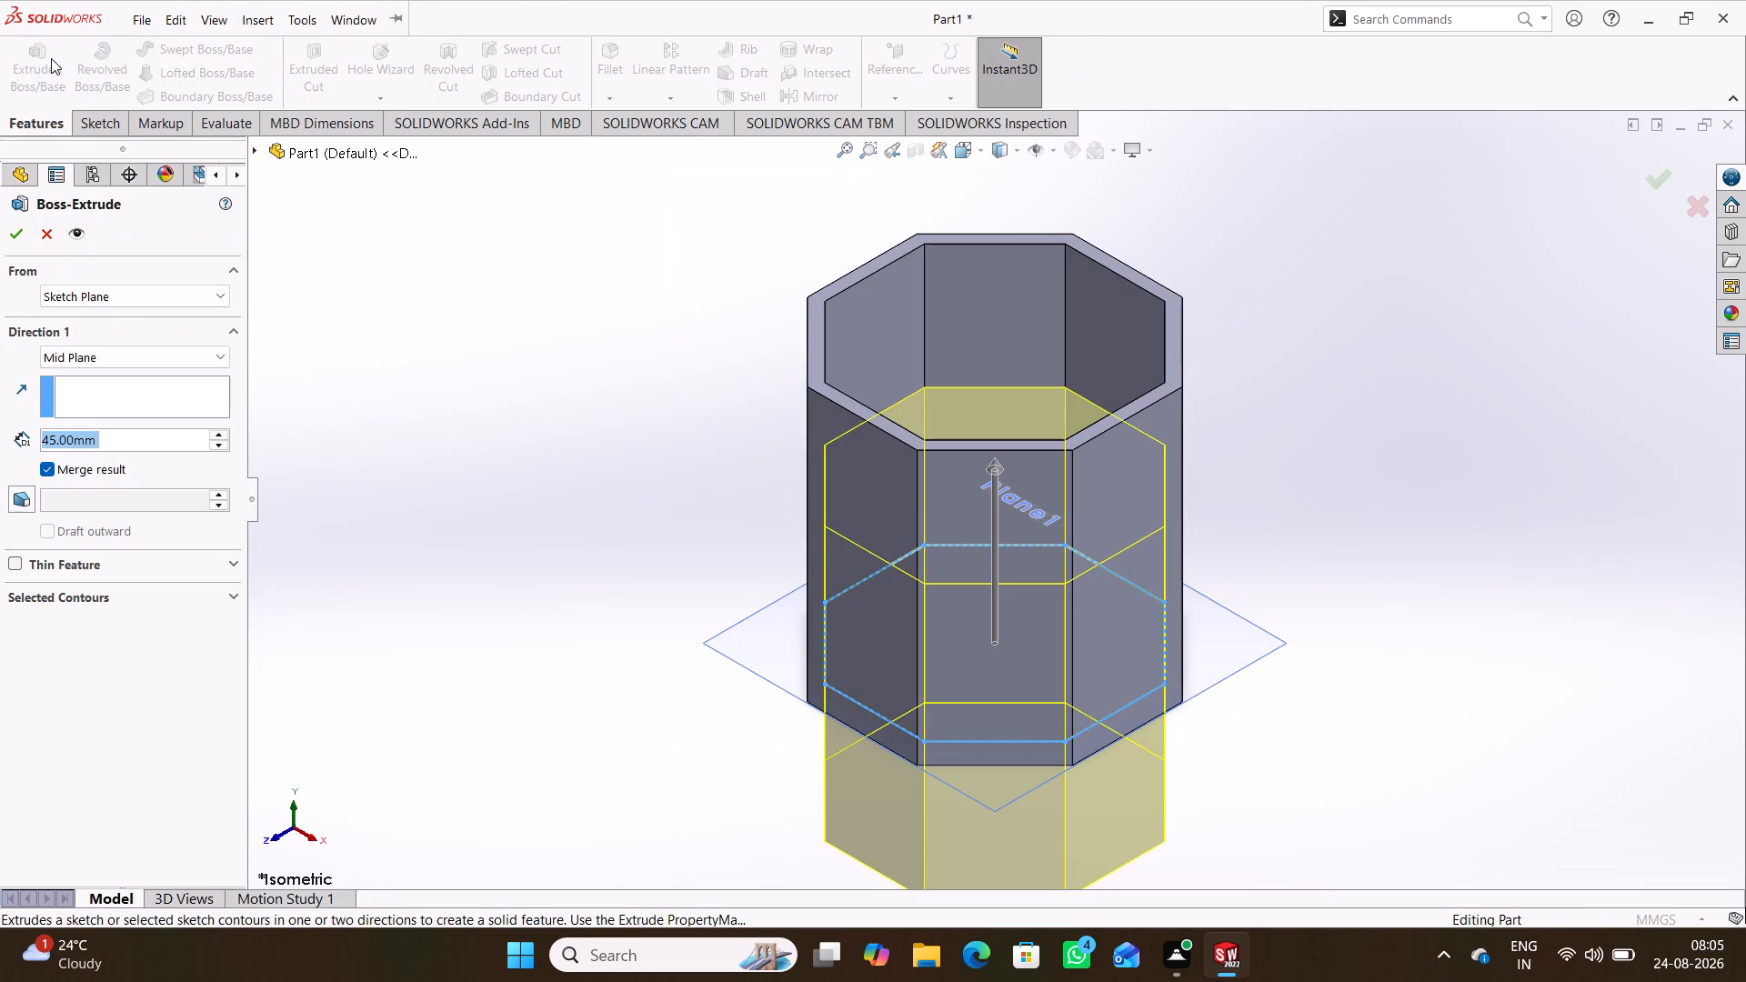
pyautogui.press('1')
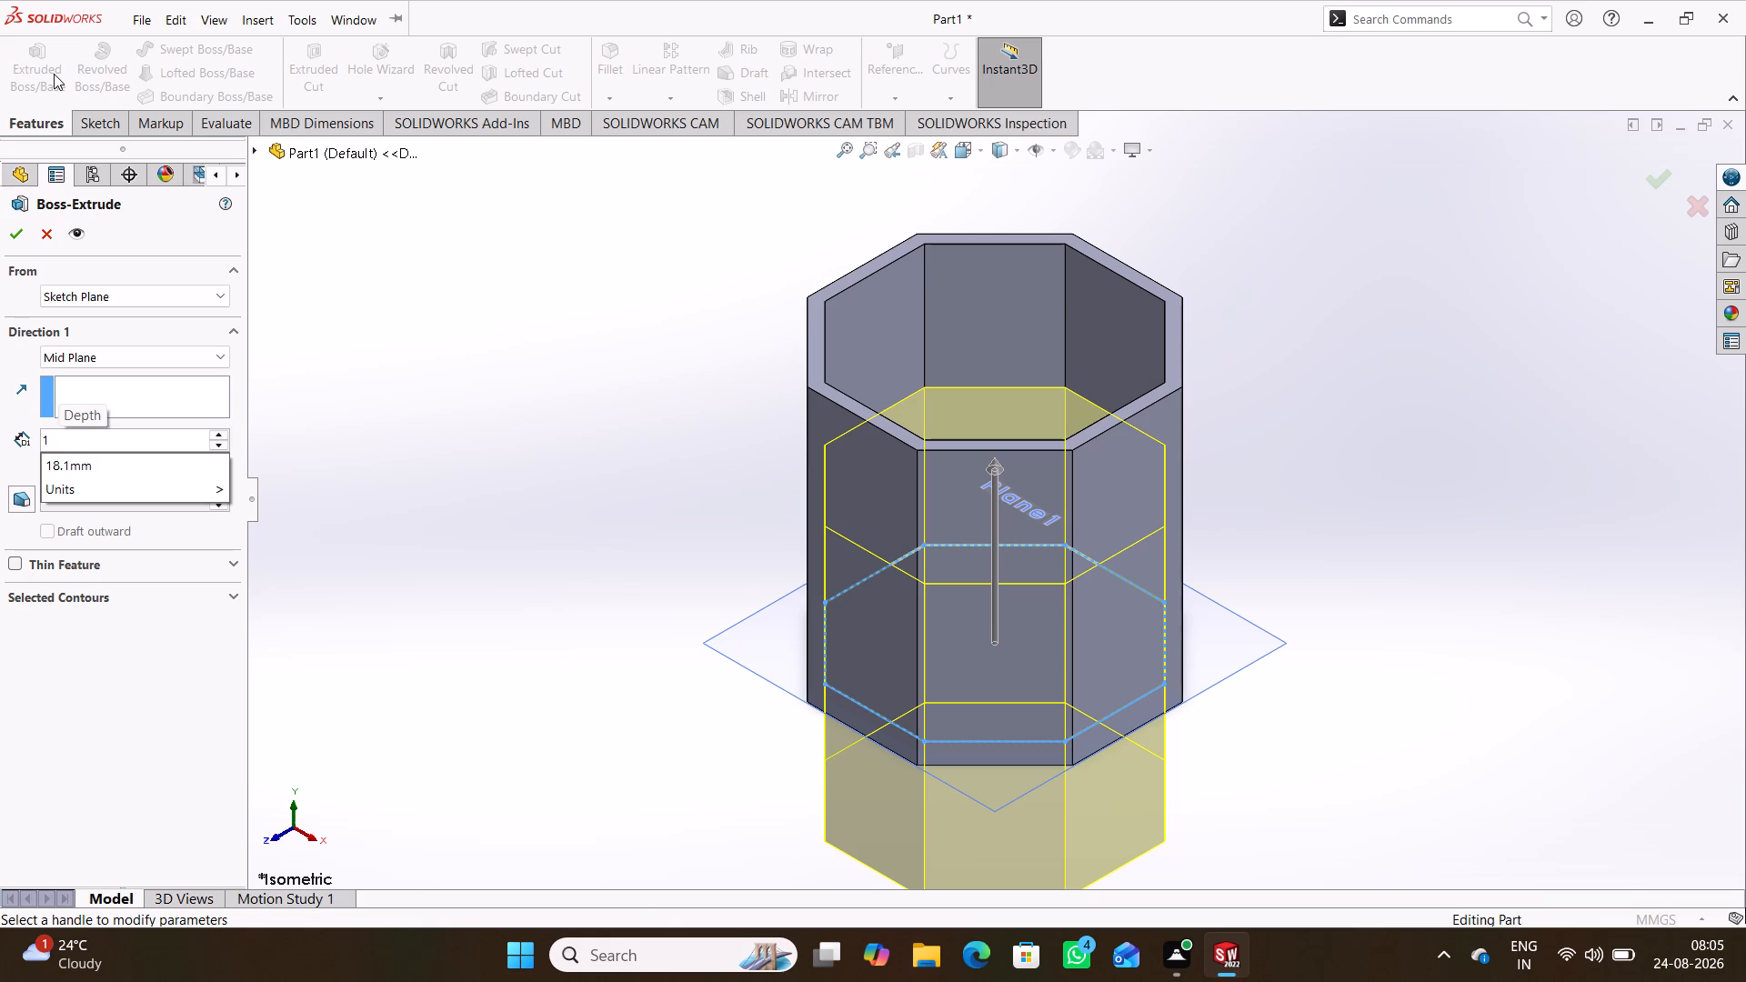
pyautogui.press('.')
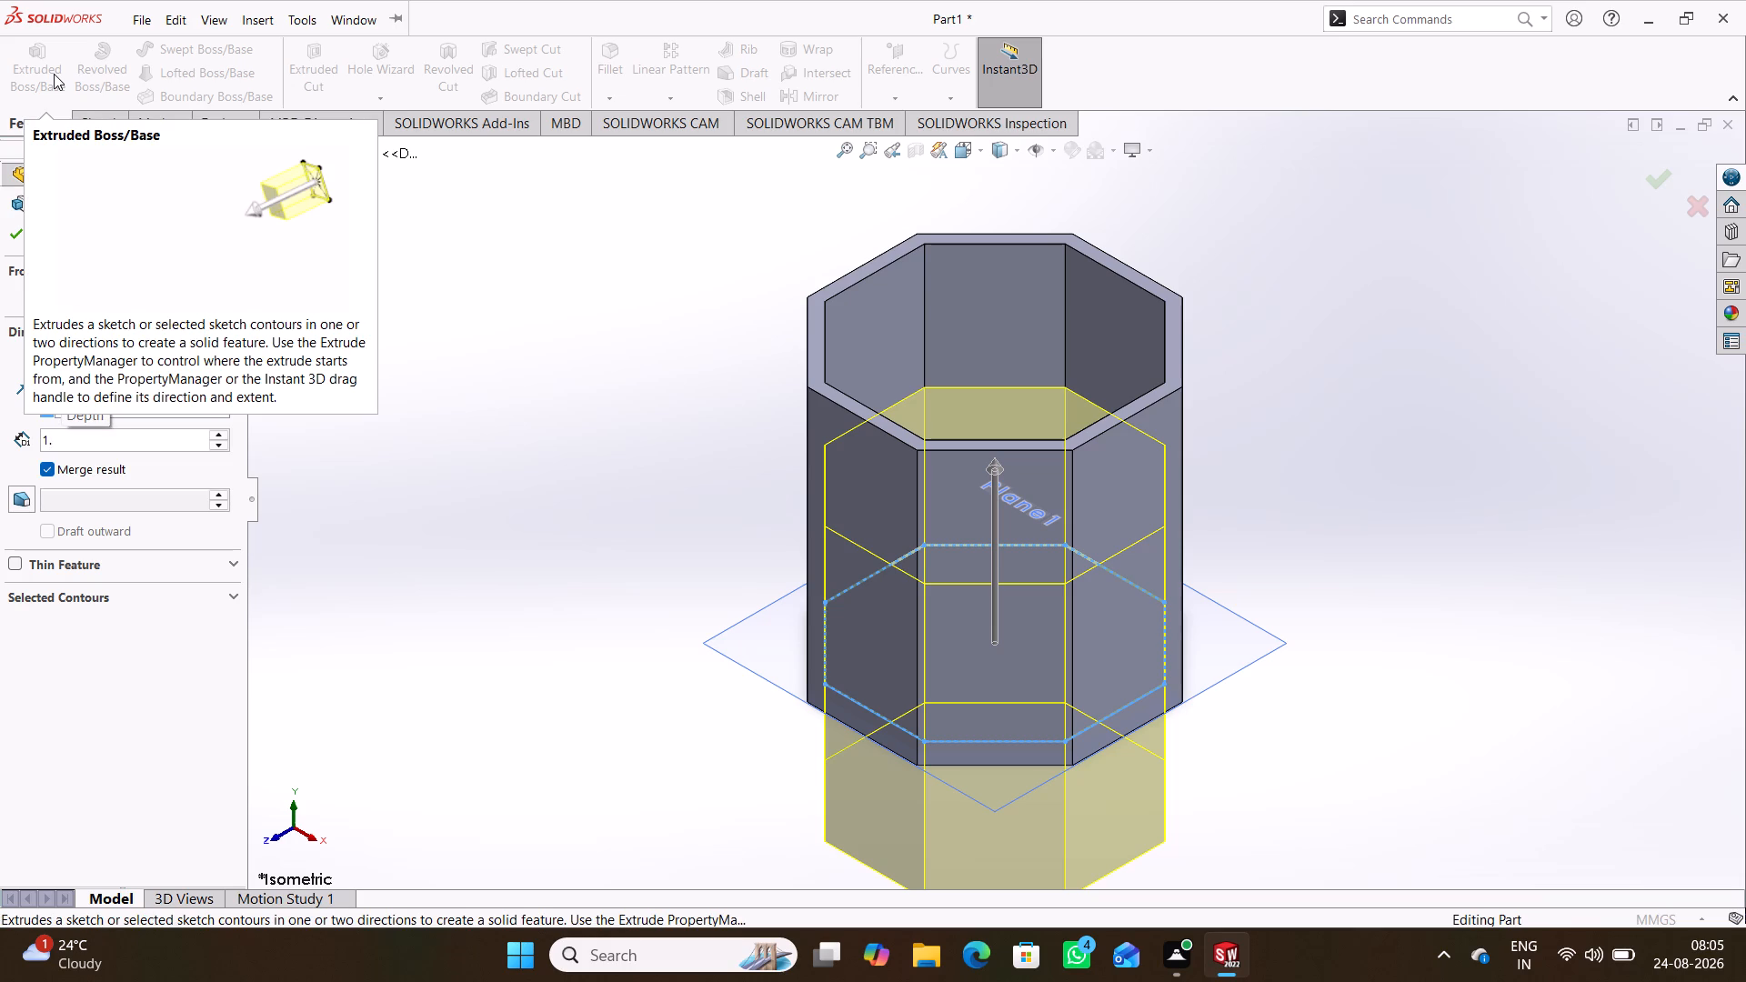
pyautogui.press('5')
pyautogui.click(201, 364)
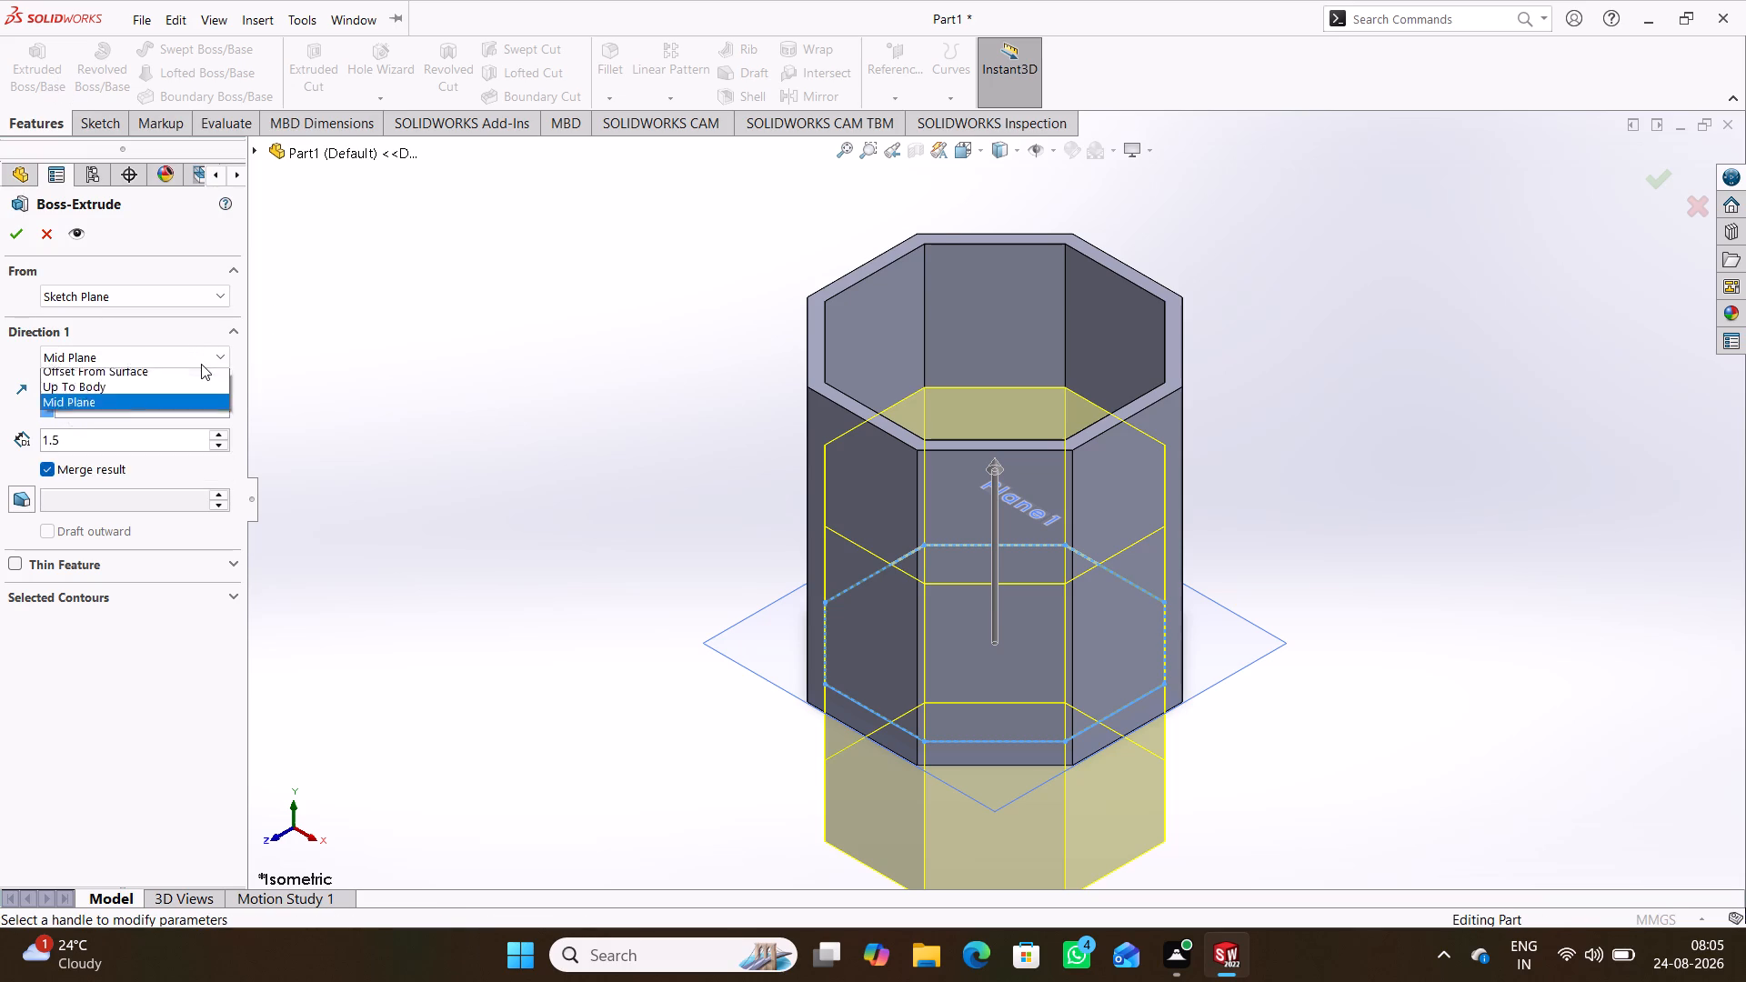
pyautogui.click(183, 380)
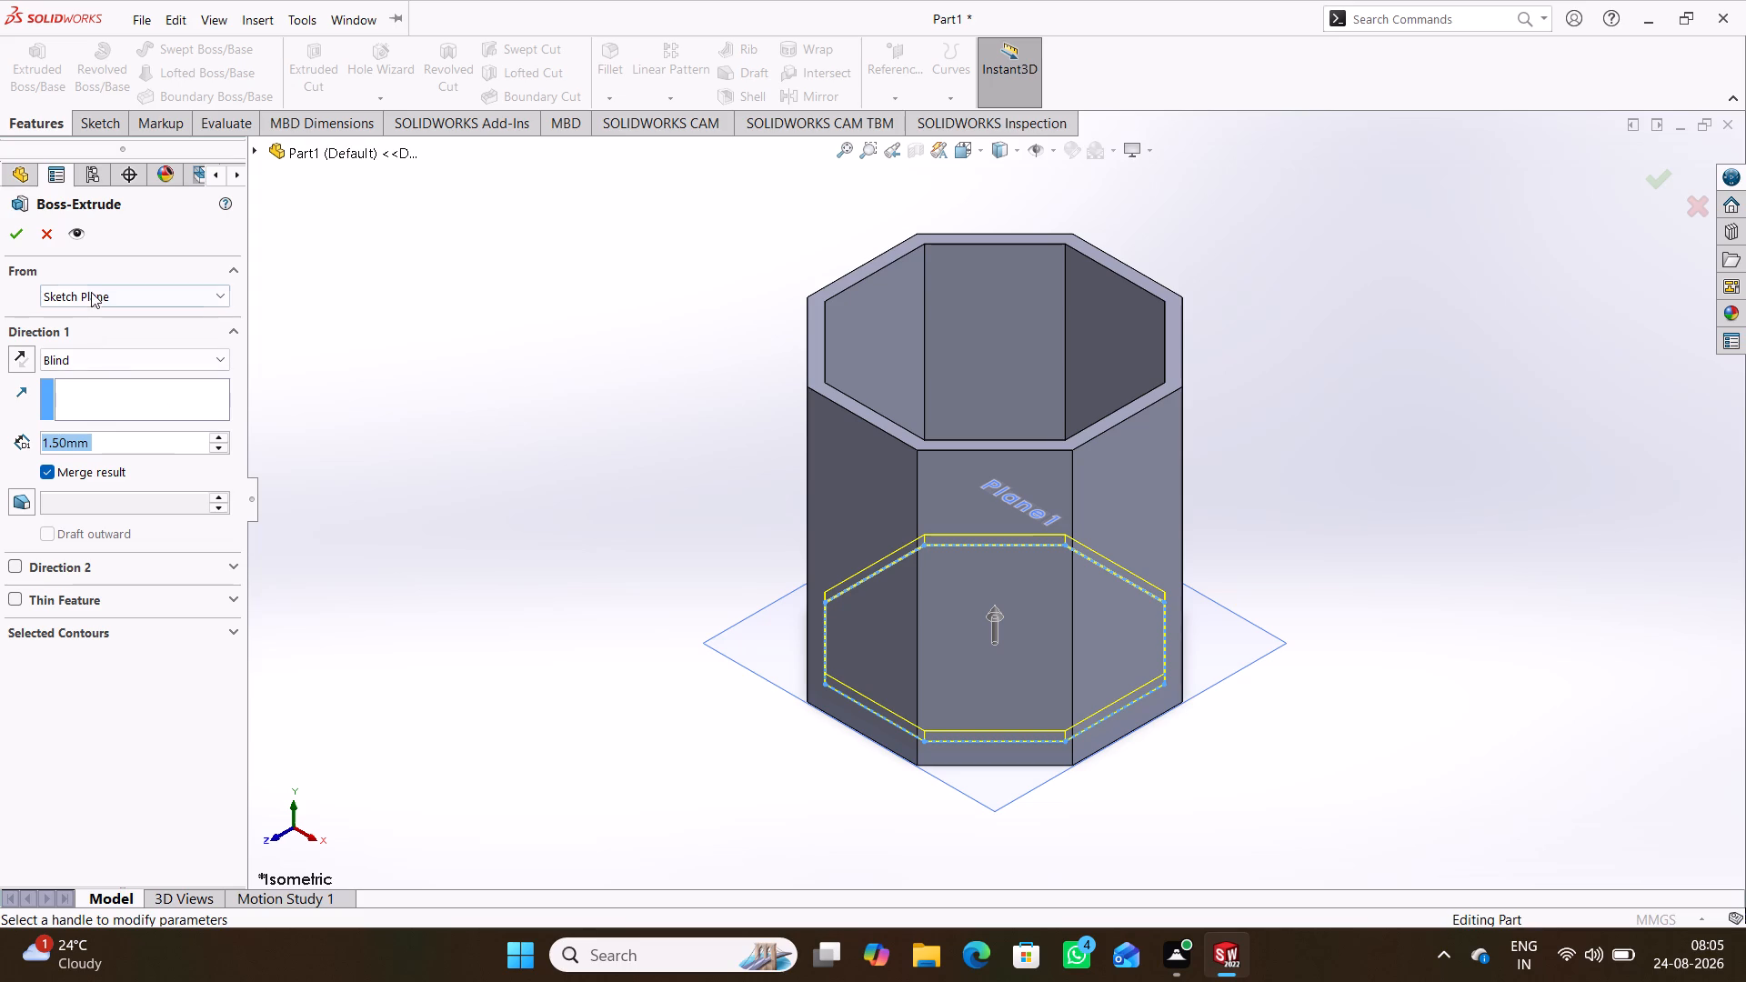
pyautogui.click(22, 238)
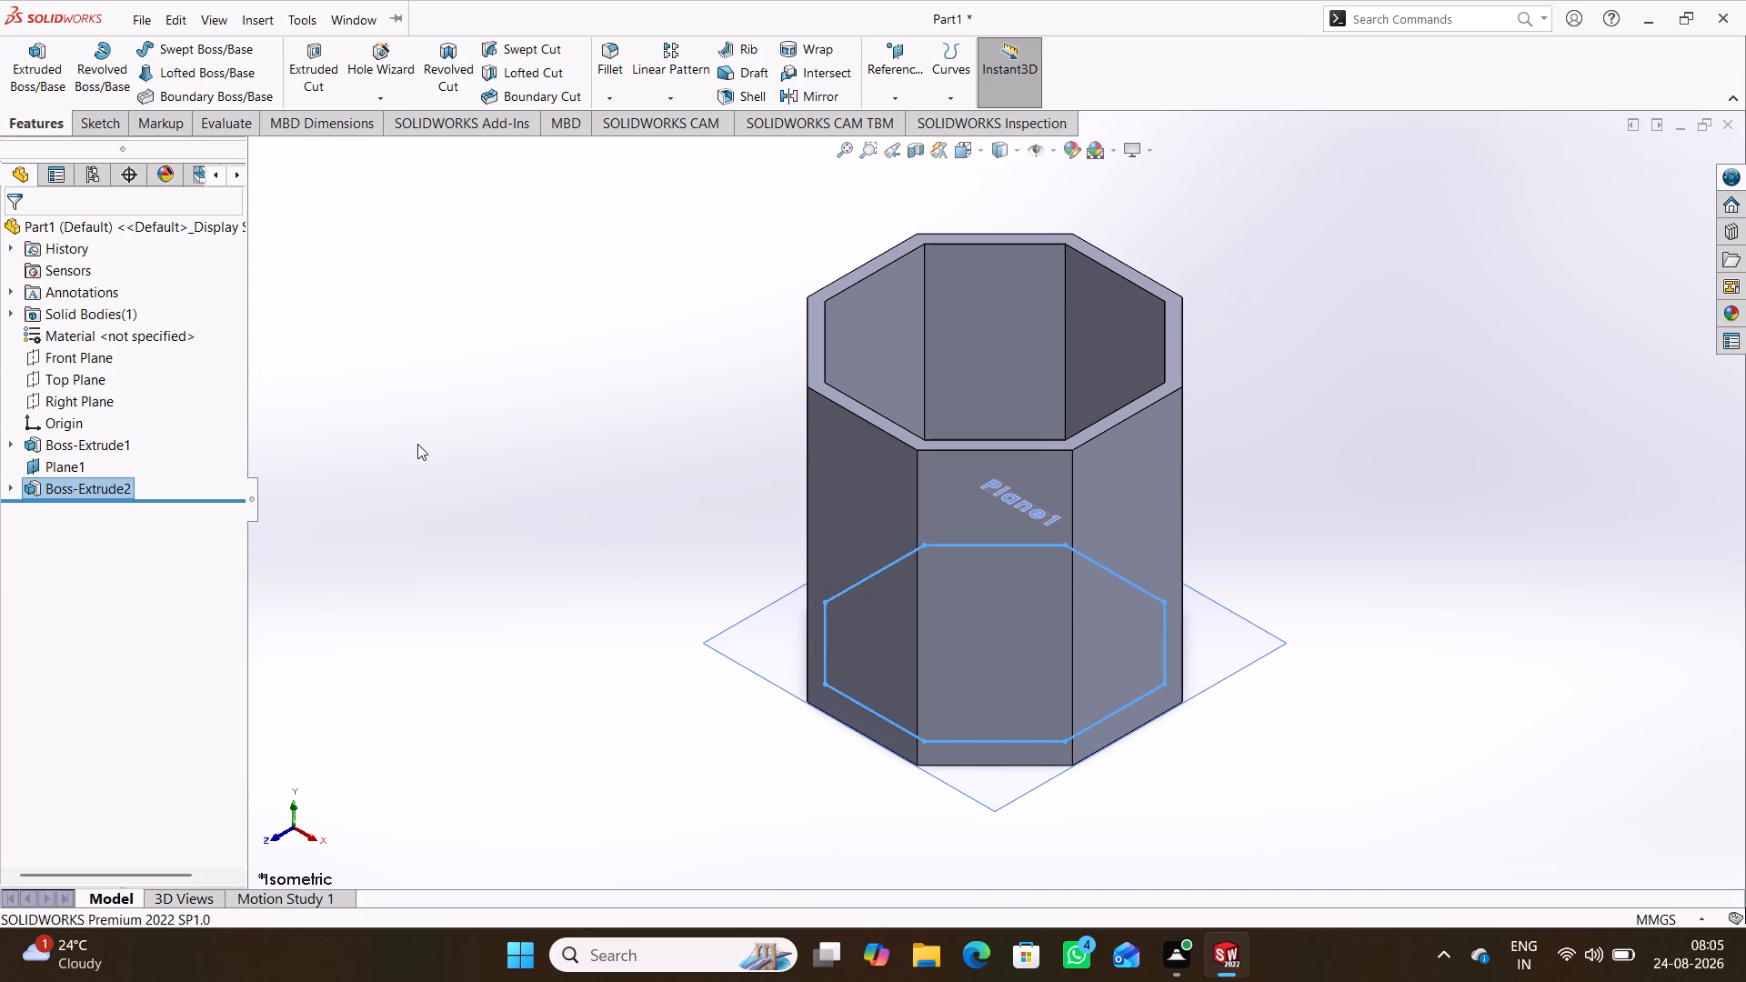
pyautogui.click(417, 444)
# Hide the 2 mm offset reference plane.
pyautogui.moveTo(416, 444); pyautogui.dragTo(538, 119, button='middle')
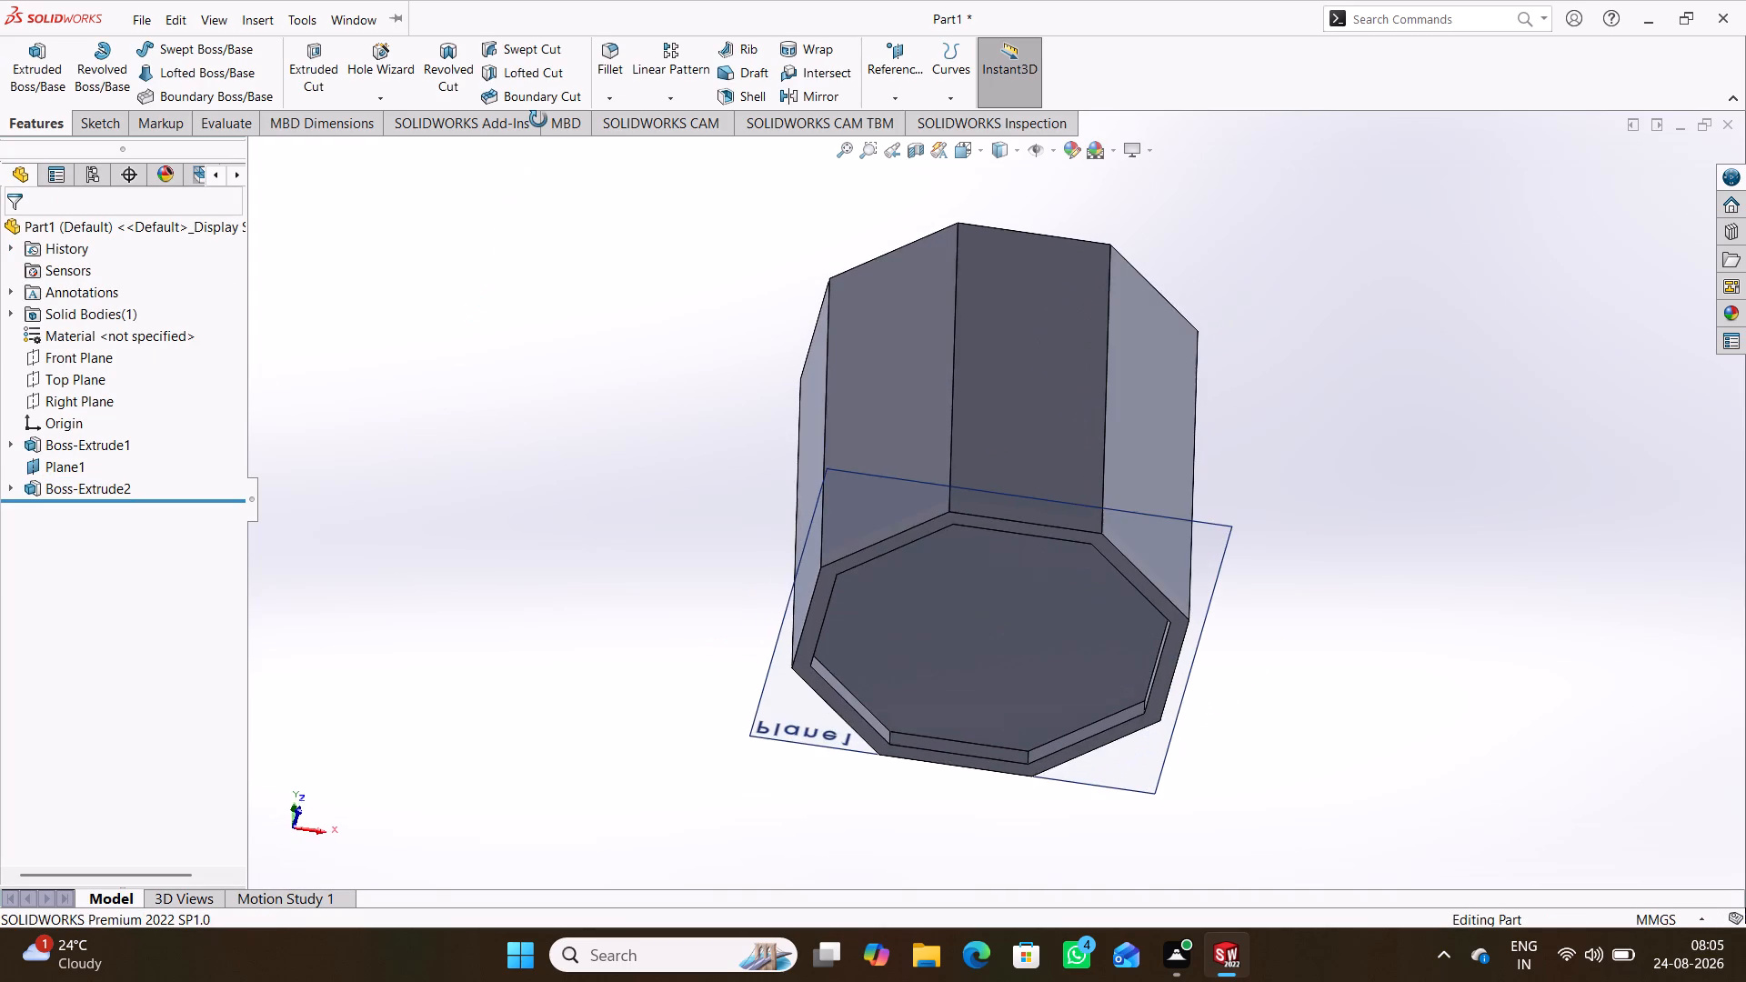
pyautogui.moveTo(538, 119); pyautogui.dragTo(538, 101, button='middle')
pyautogui.moveTo(507, 481); pyautogui.dragTo(529, 223, button='middle')
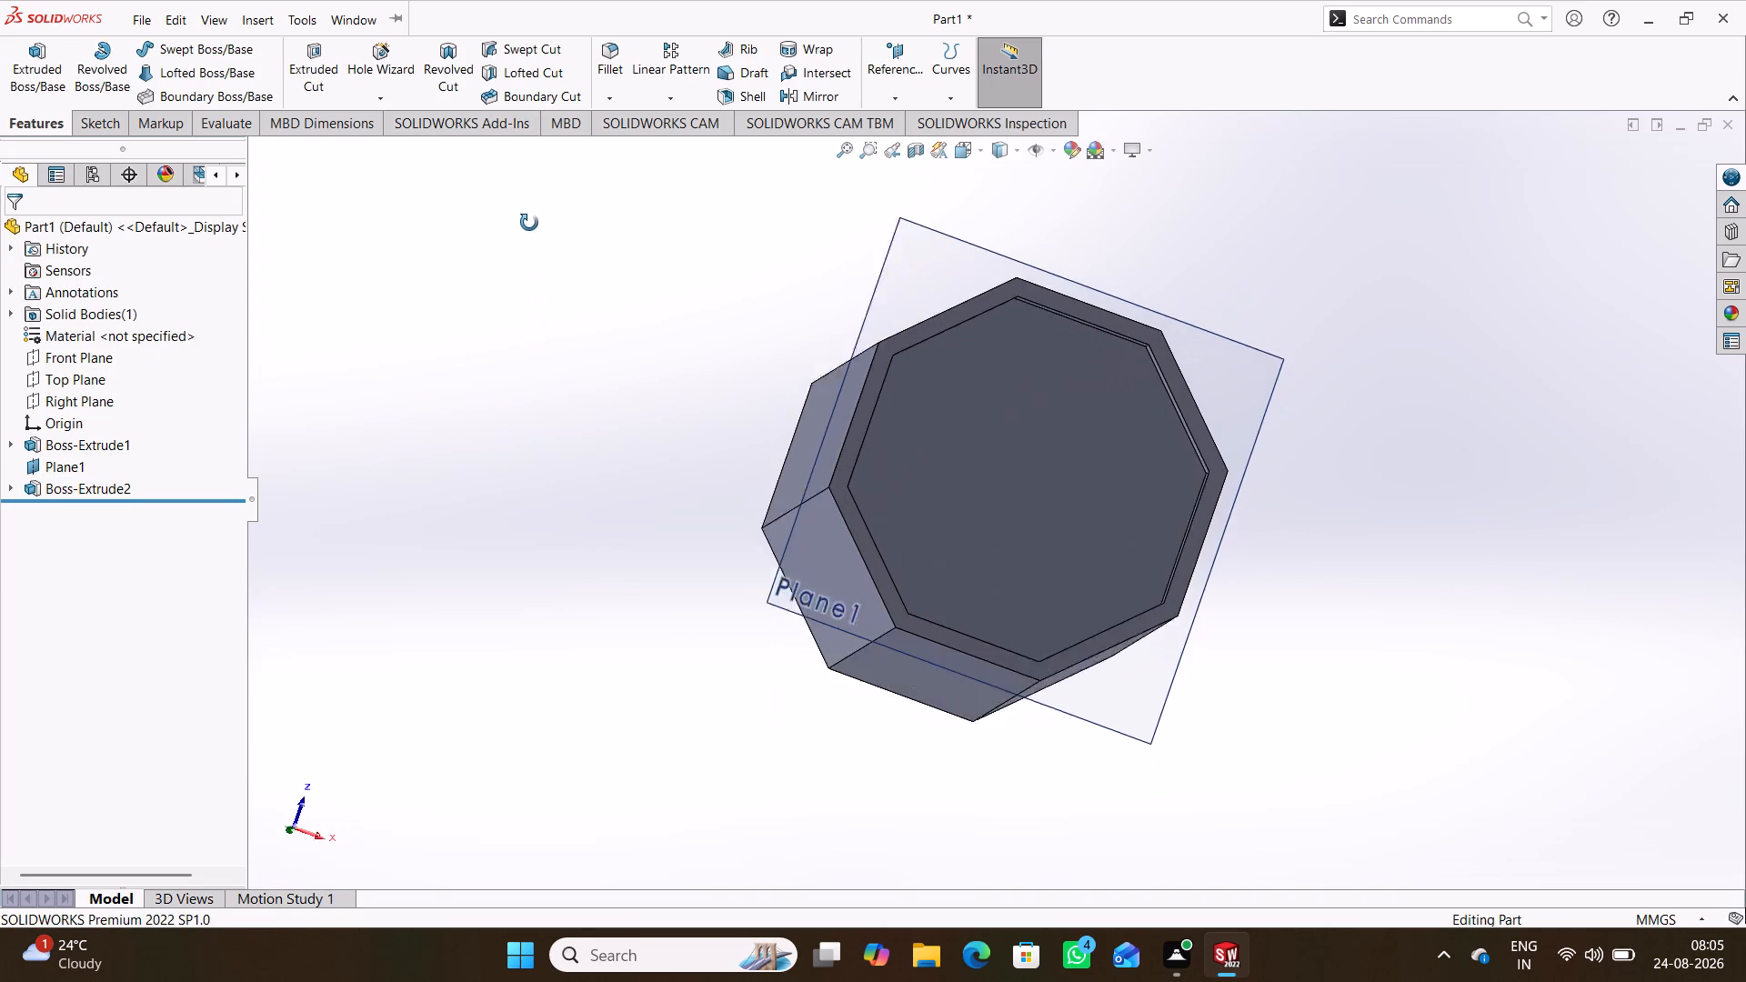
pyautogui.moveTo(529, 223); pyautogui.dragTo(511, 332, button='middle')
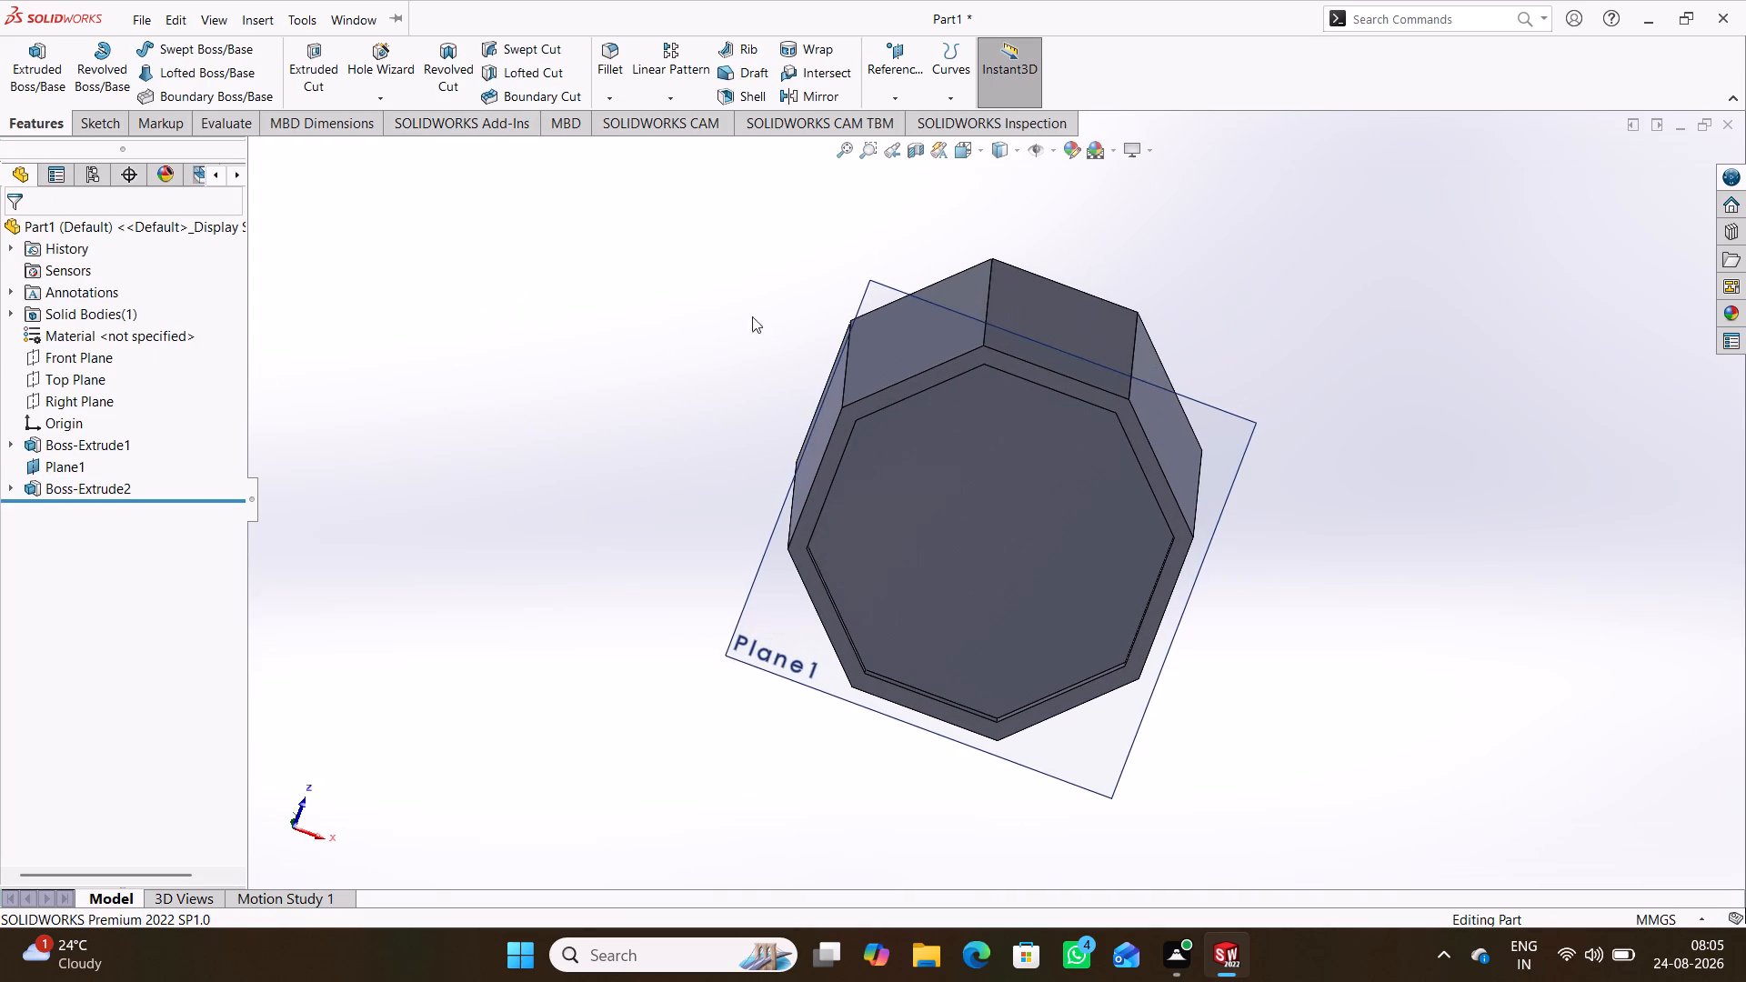
pyautogui.rightClick(873, 304)
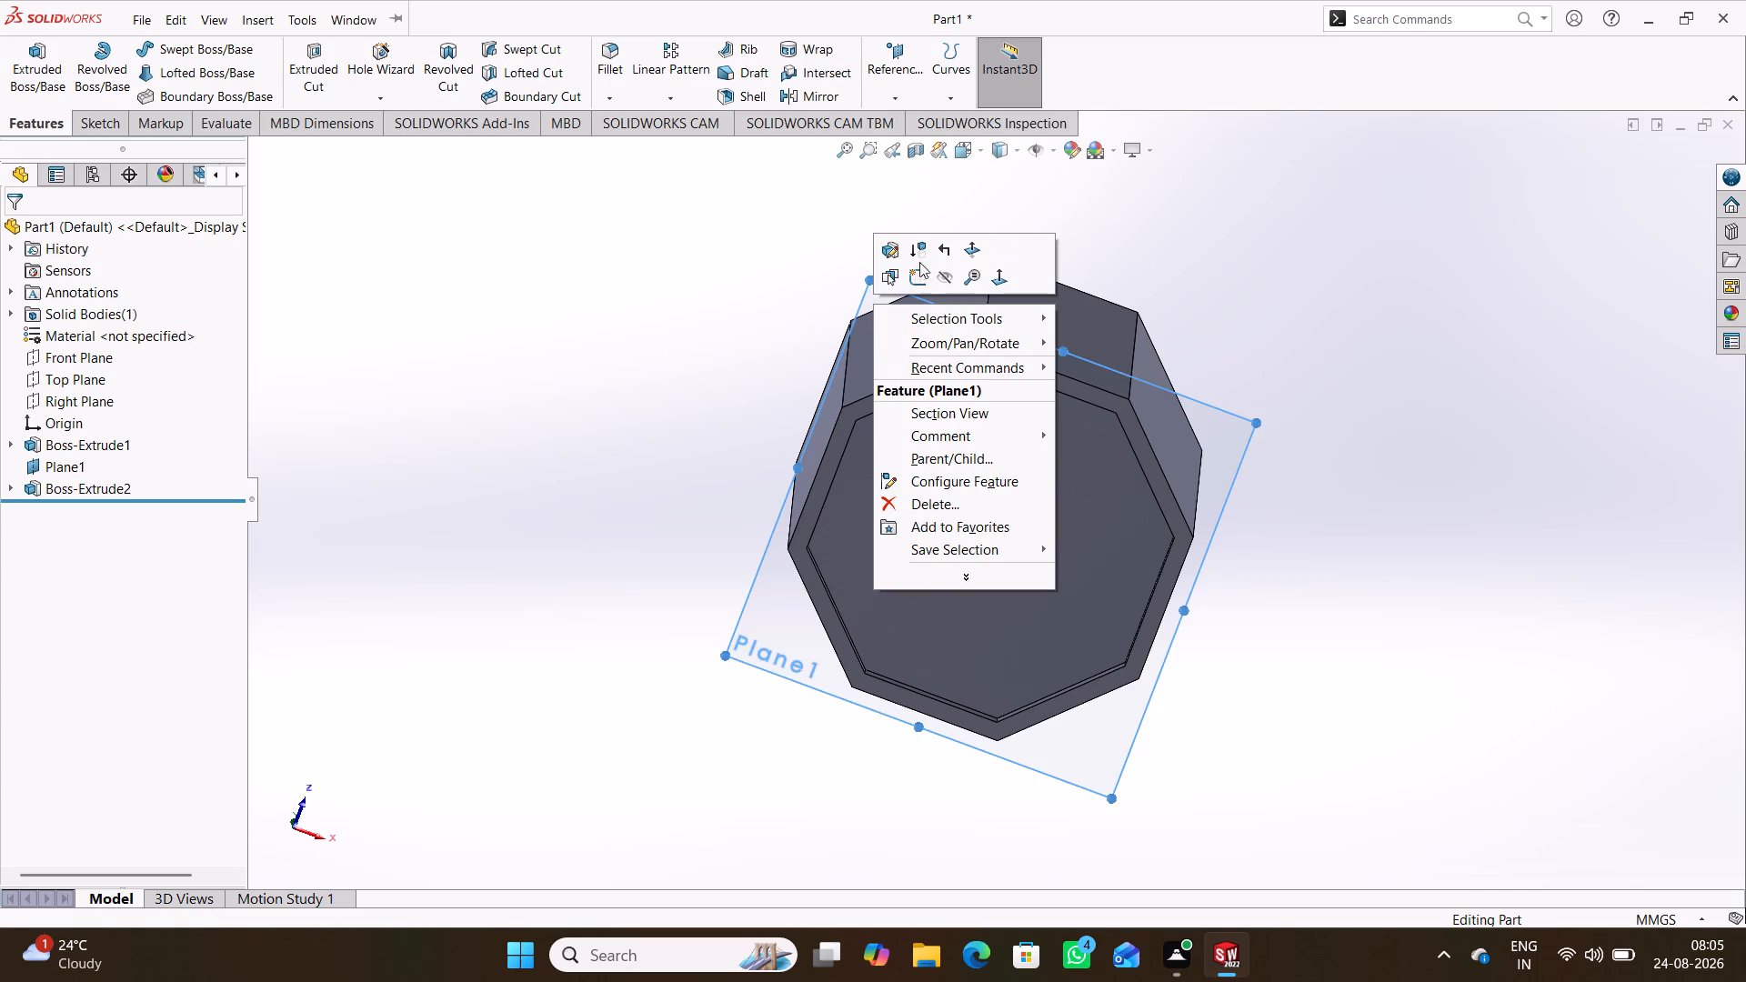
pyautogui.click(943, 271)
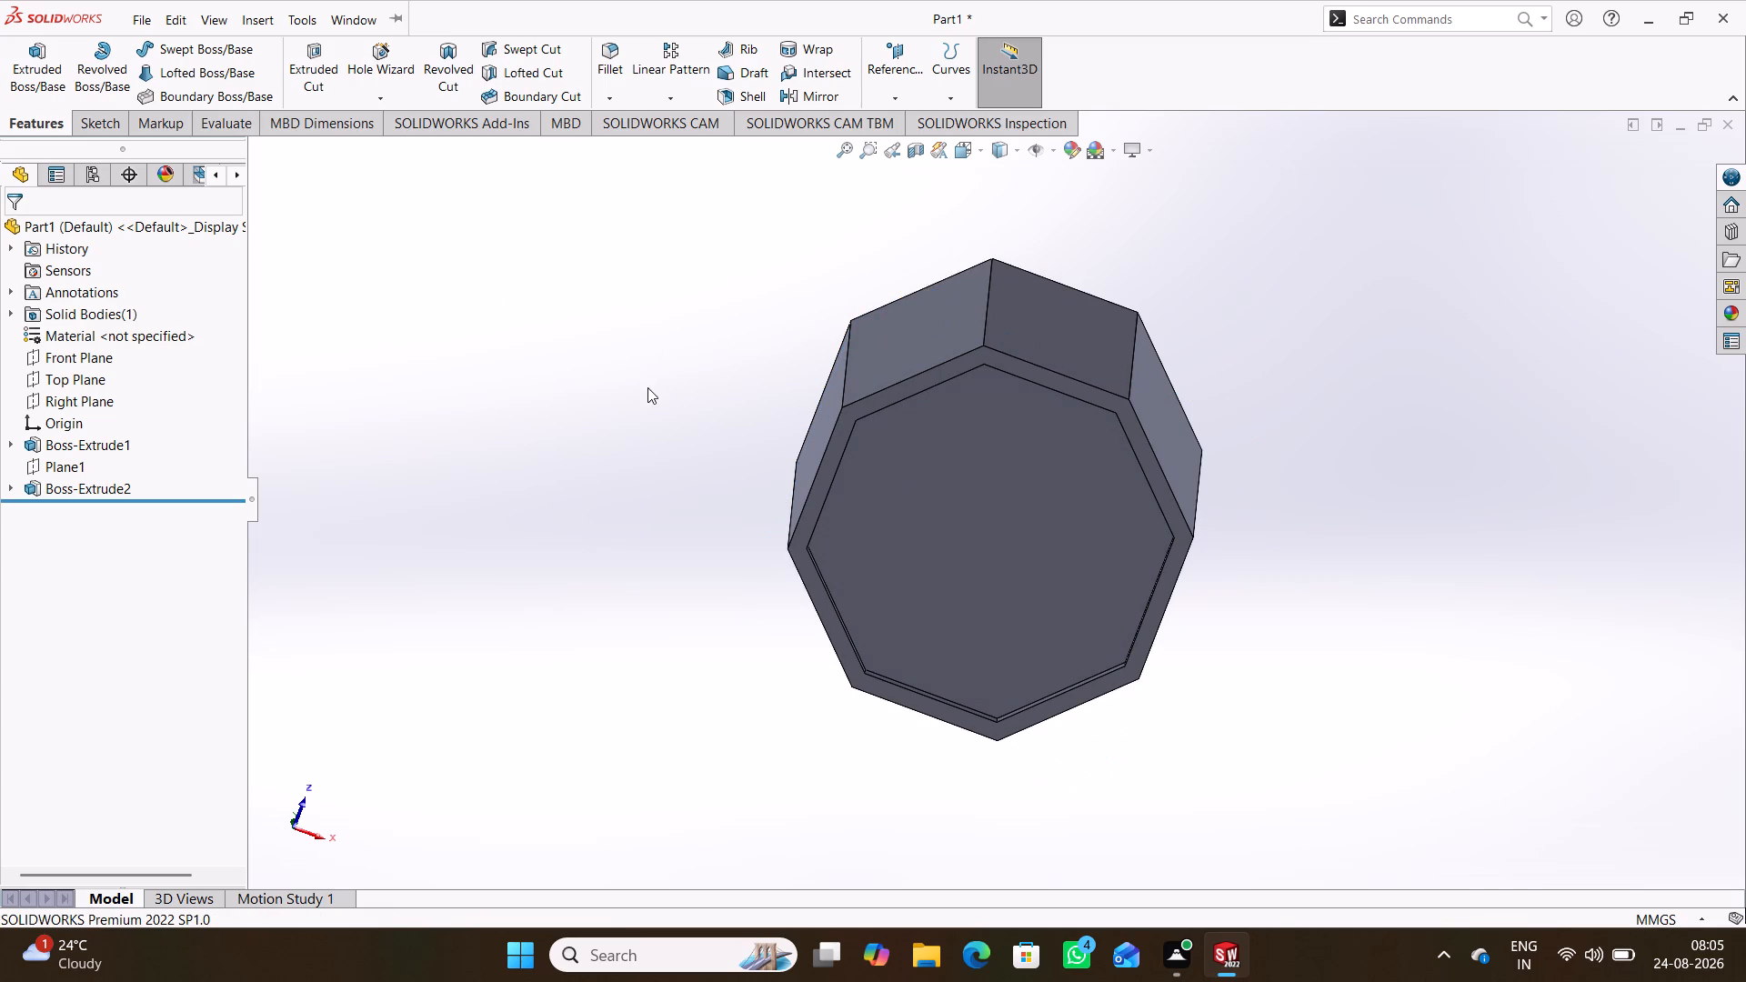
pyautogui.click(647, 387)
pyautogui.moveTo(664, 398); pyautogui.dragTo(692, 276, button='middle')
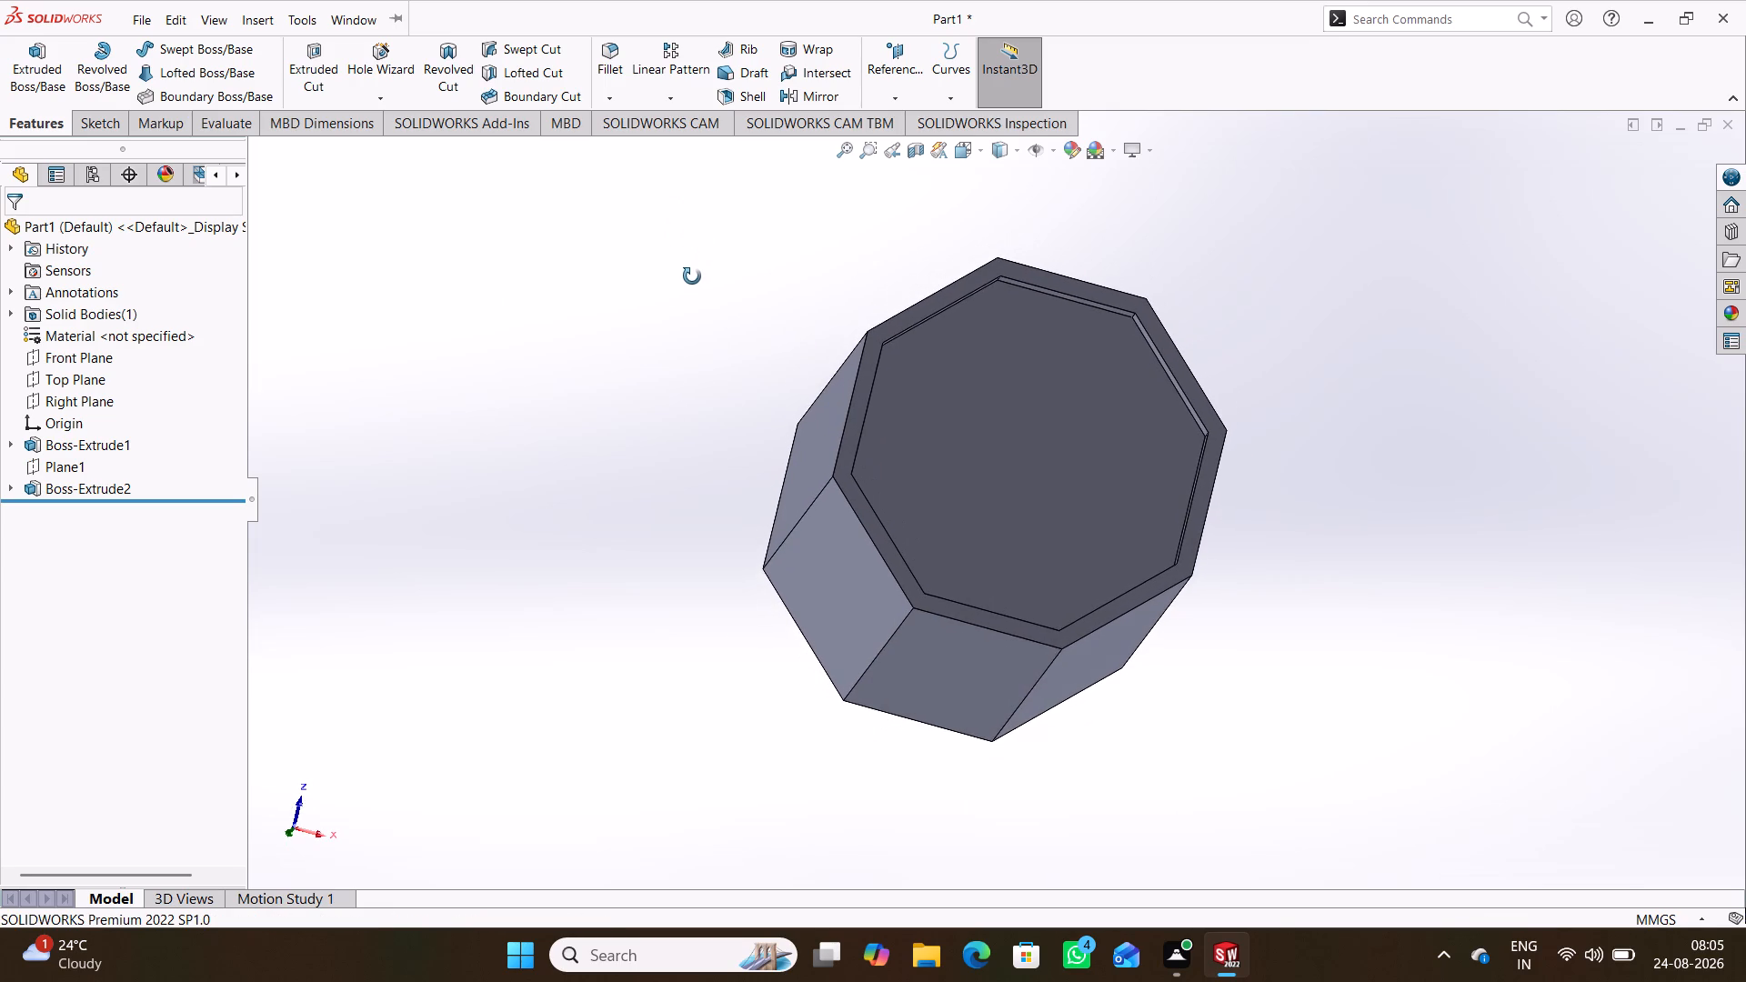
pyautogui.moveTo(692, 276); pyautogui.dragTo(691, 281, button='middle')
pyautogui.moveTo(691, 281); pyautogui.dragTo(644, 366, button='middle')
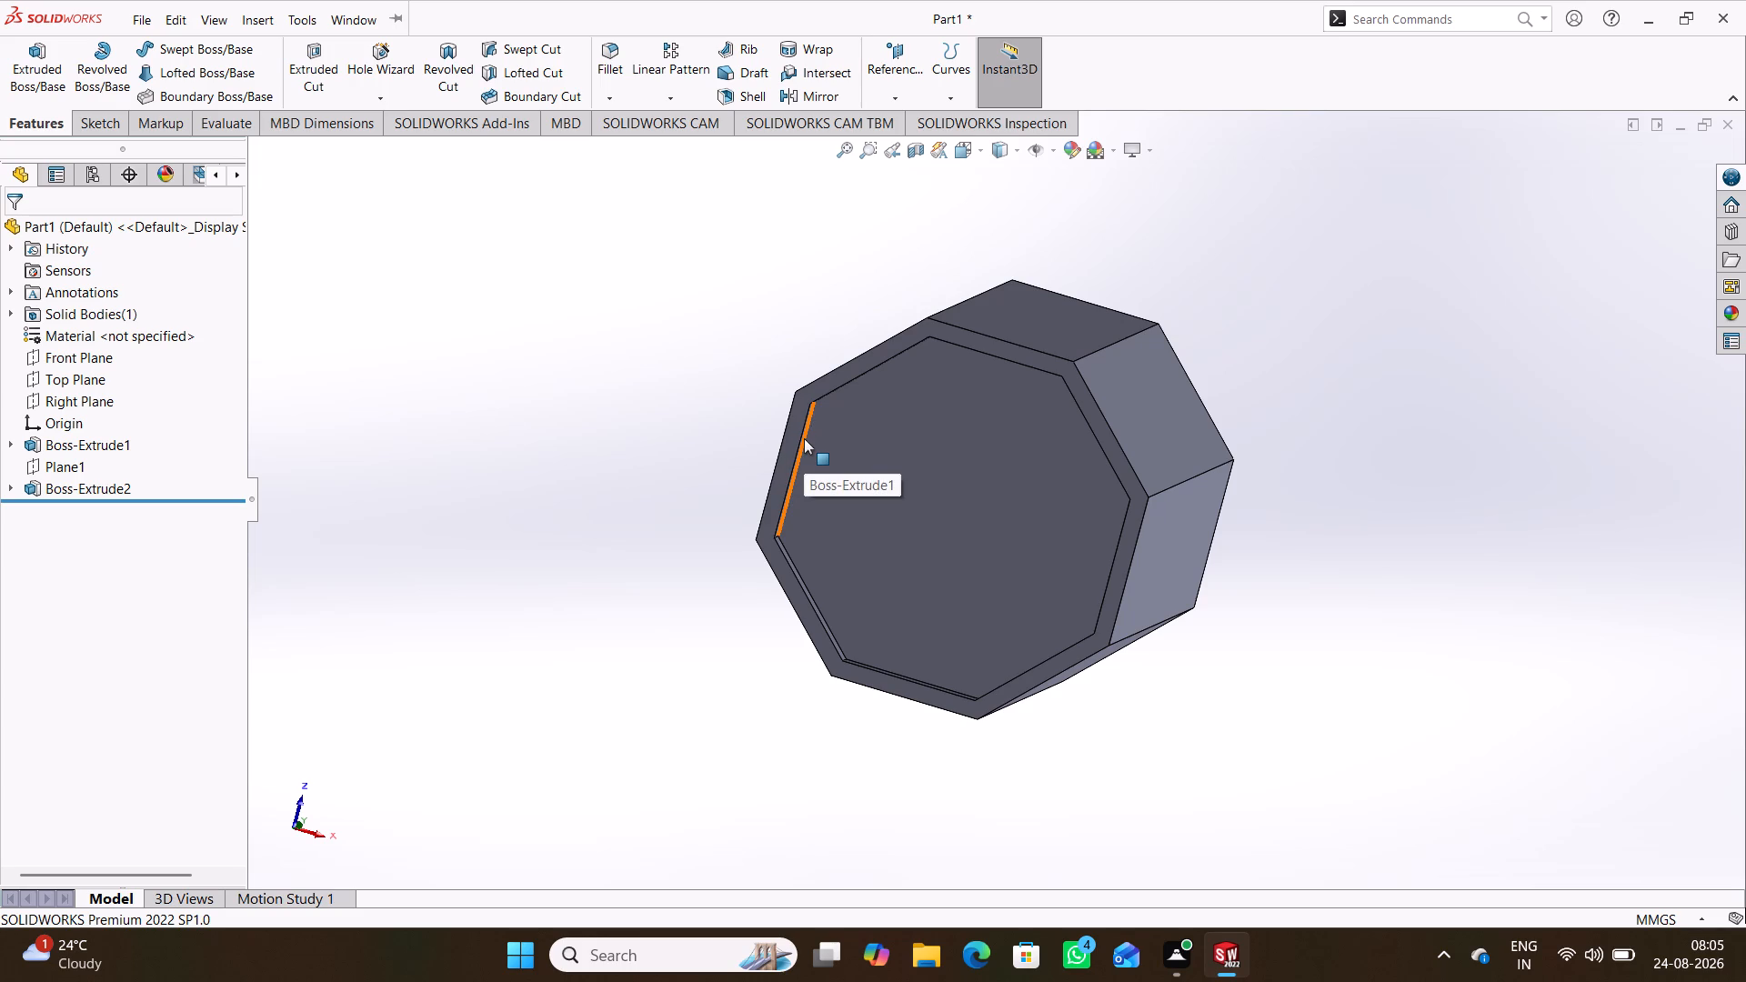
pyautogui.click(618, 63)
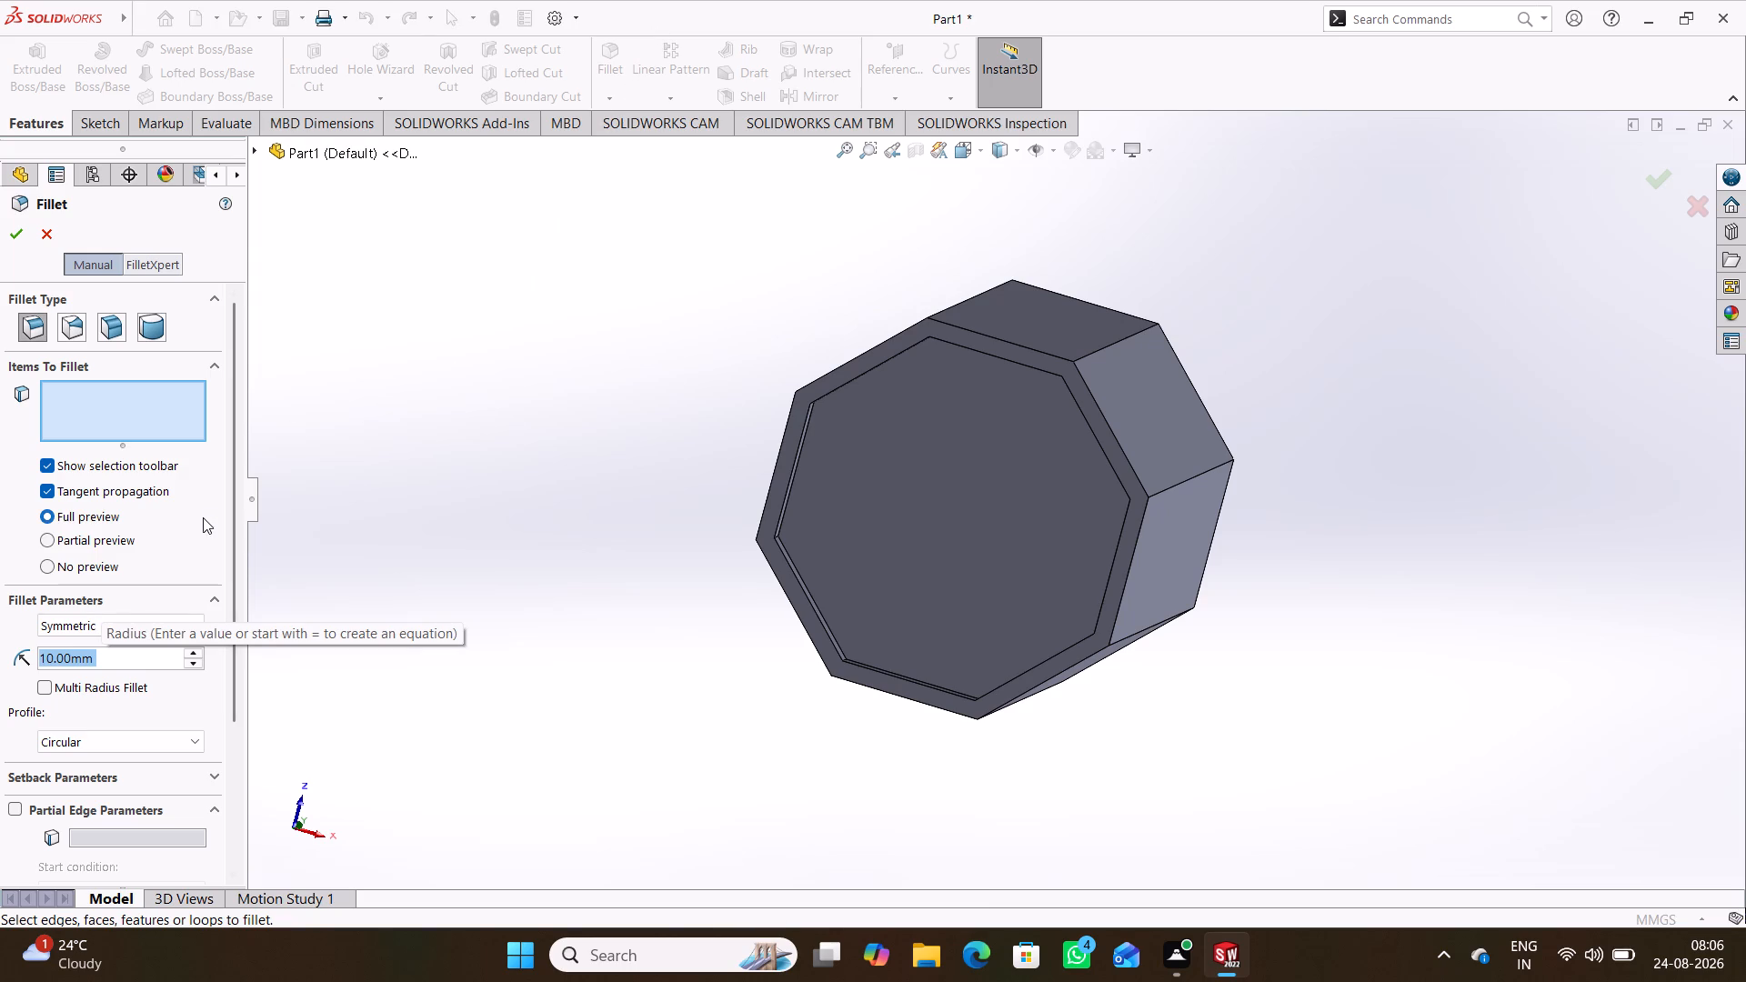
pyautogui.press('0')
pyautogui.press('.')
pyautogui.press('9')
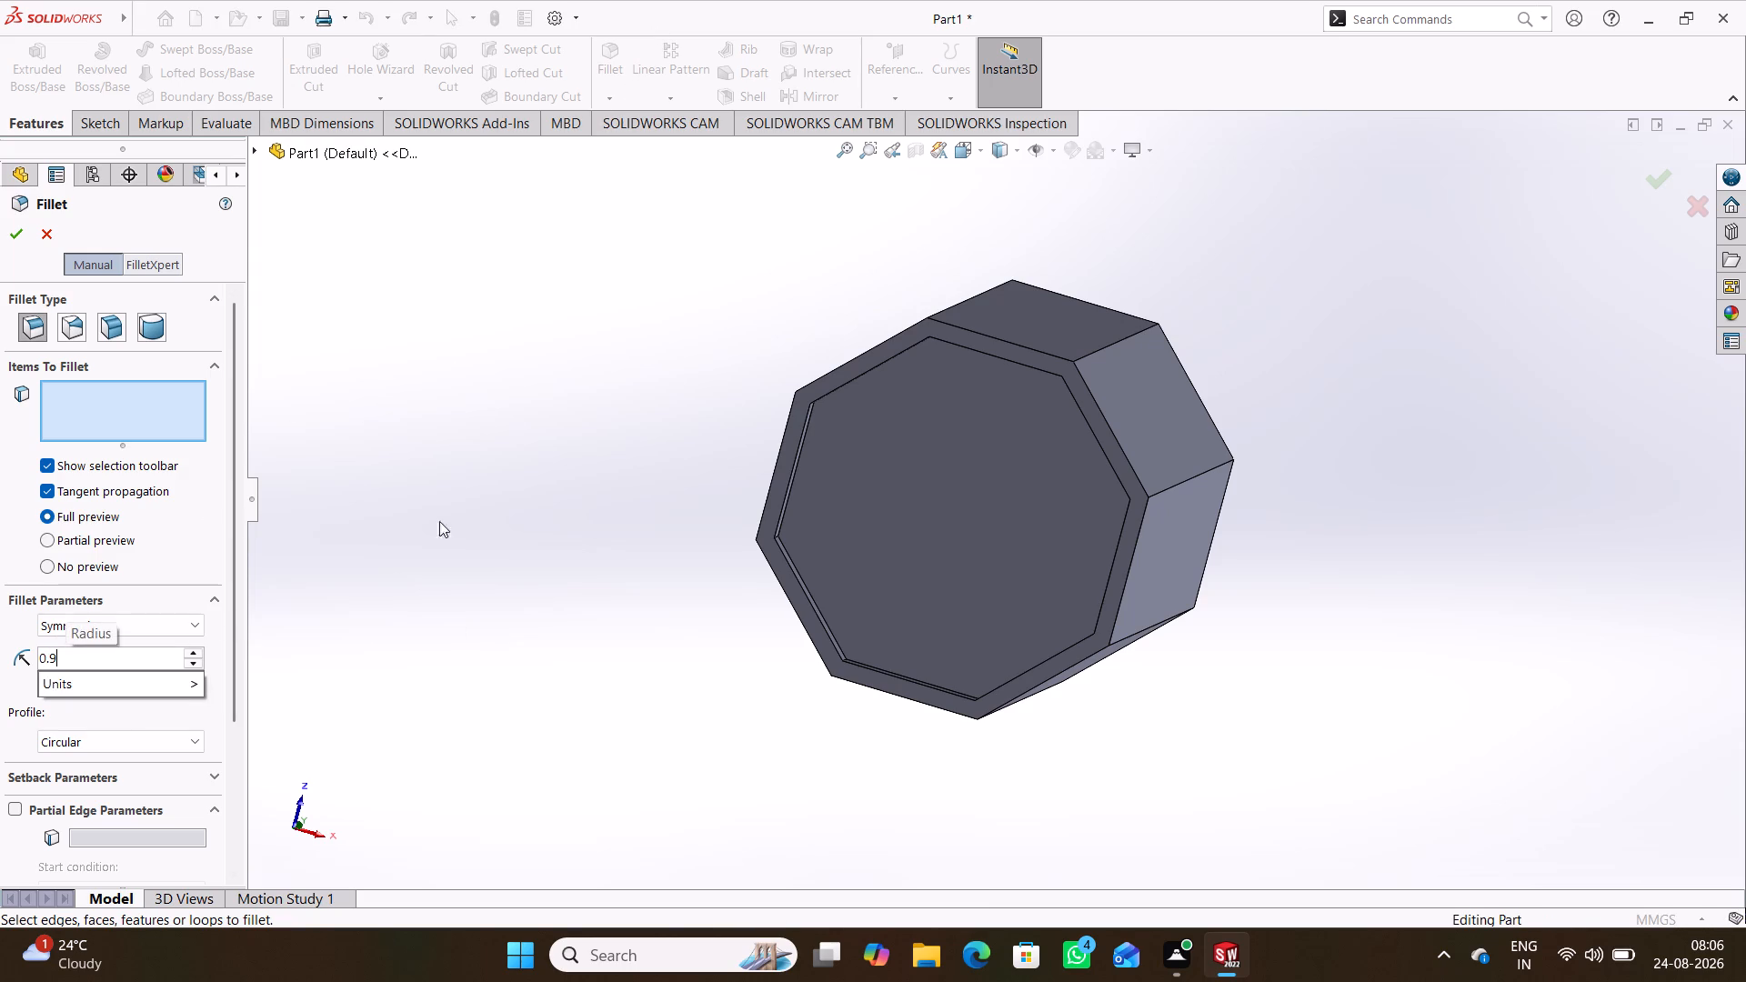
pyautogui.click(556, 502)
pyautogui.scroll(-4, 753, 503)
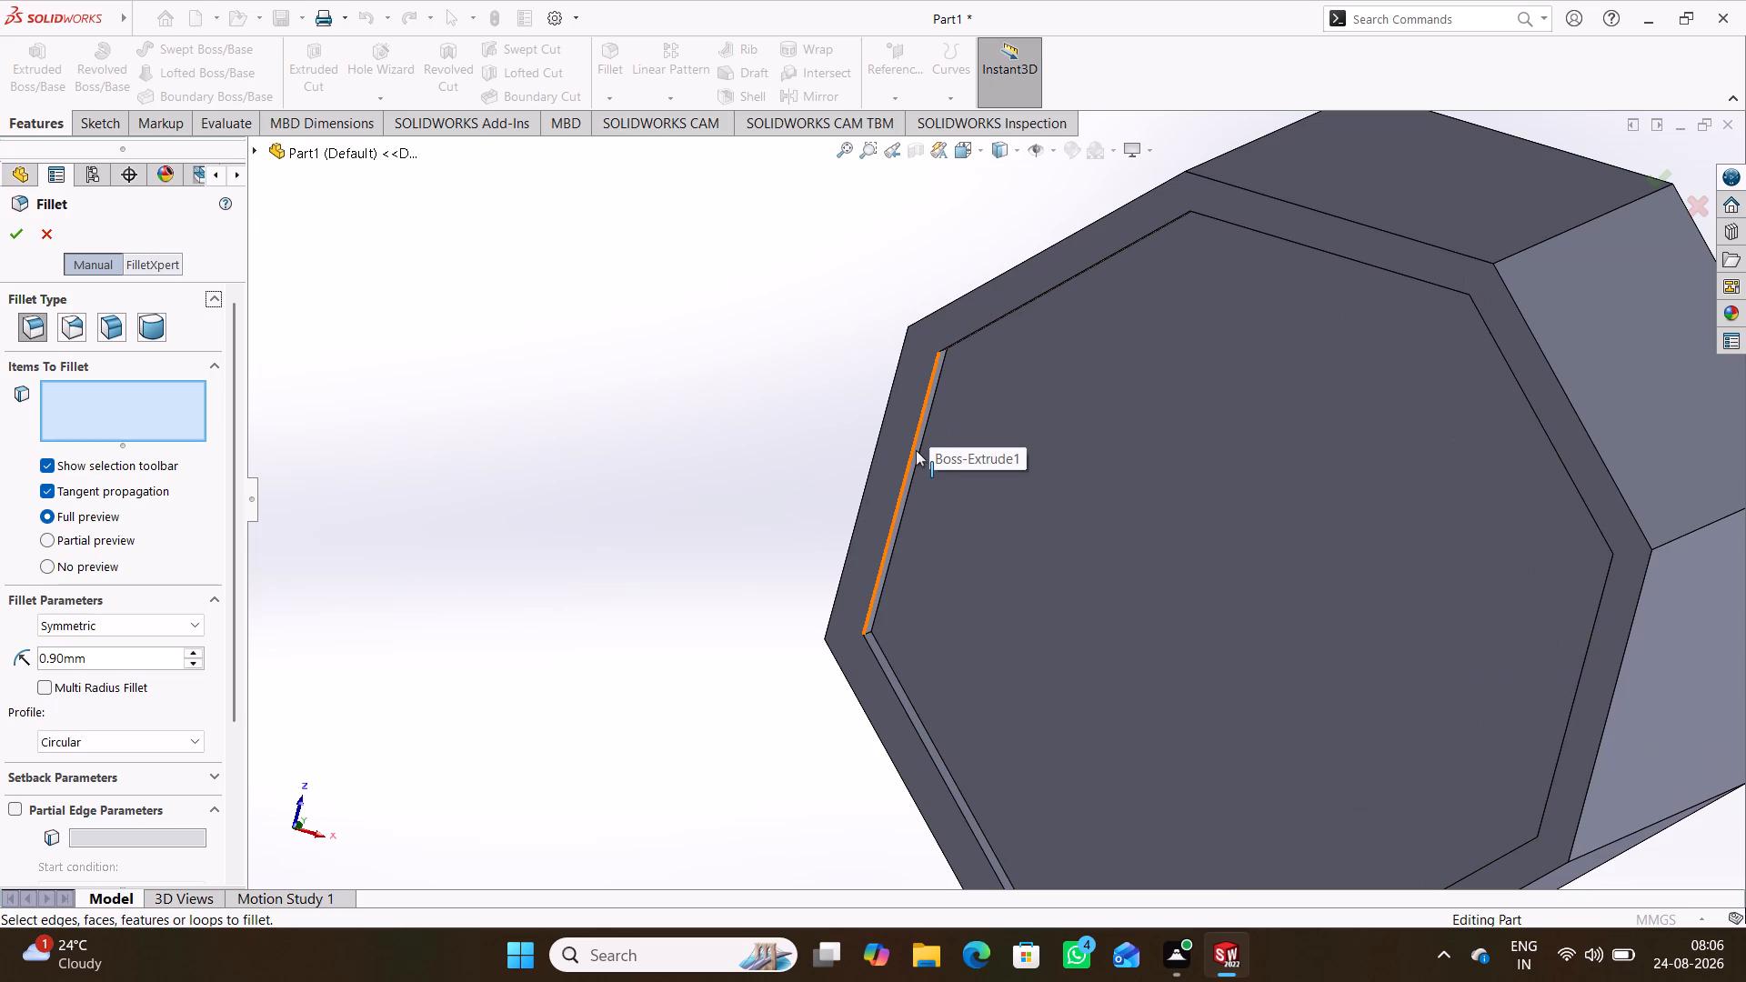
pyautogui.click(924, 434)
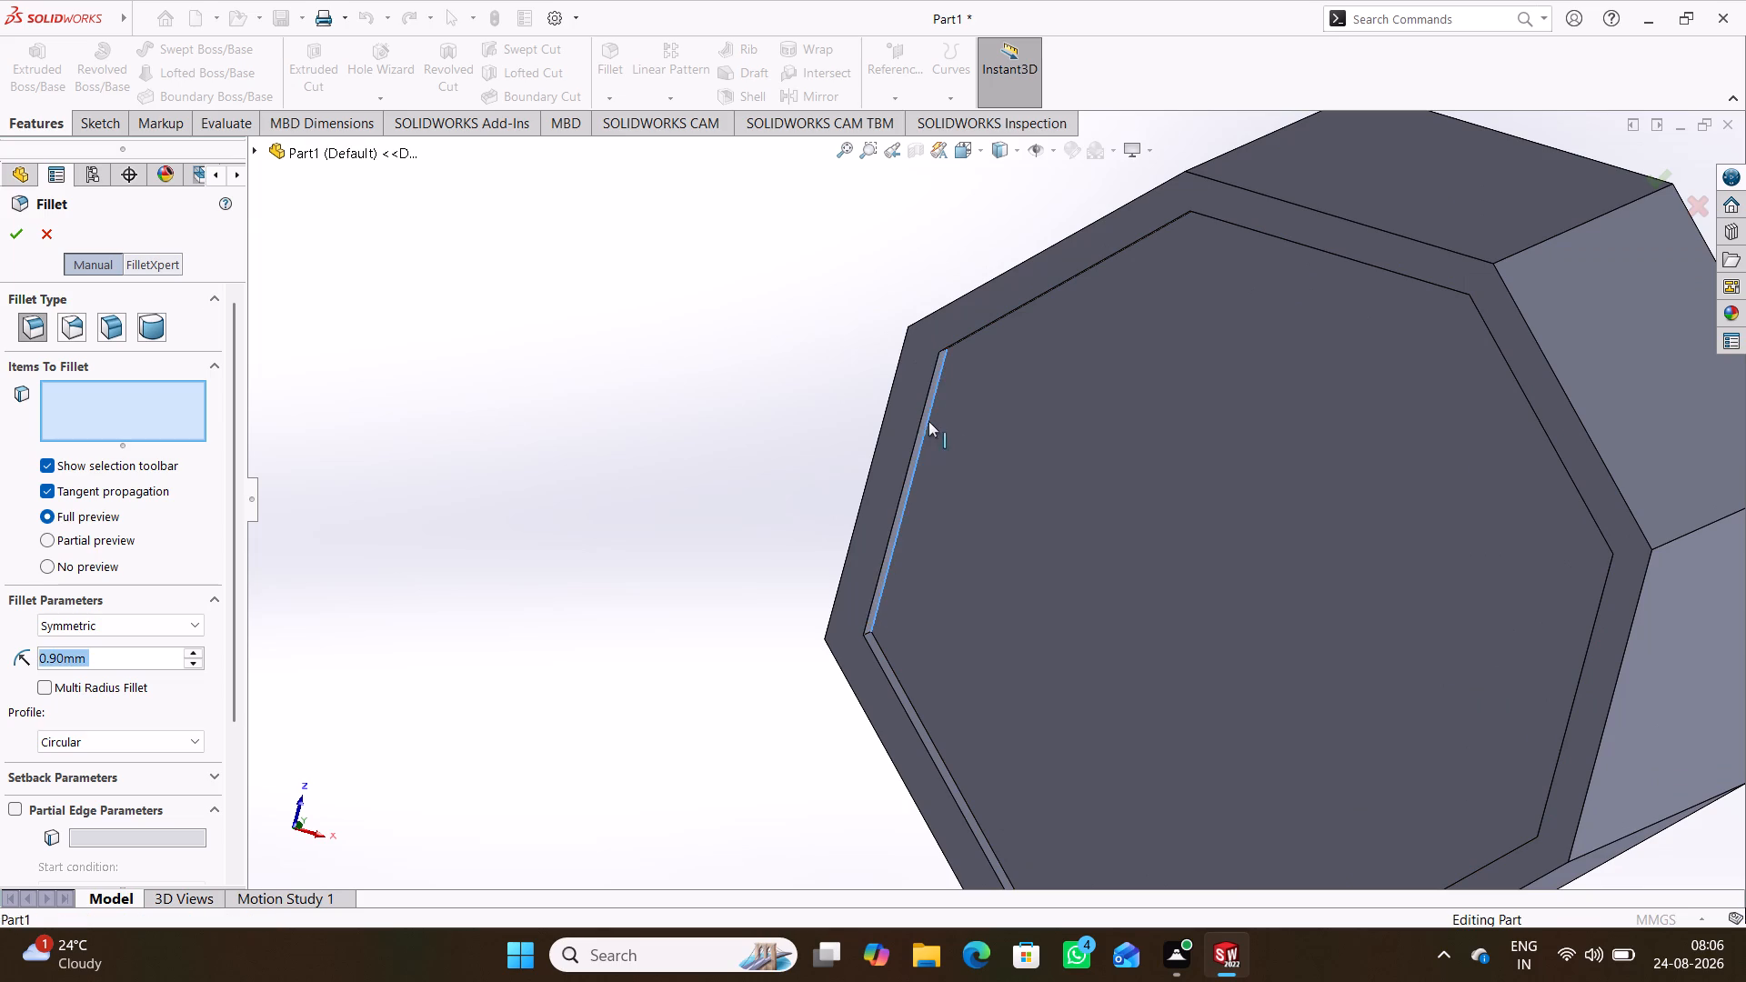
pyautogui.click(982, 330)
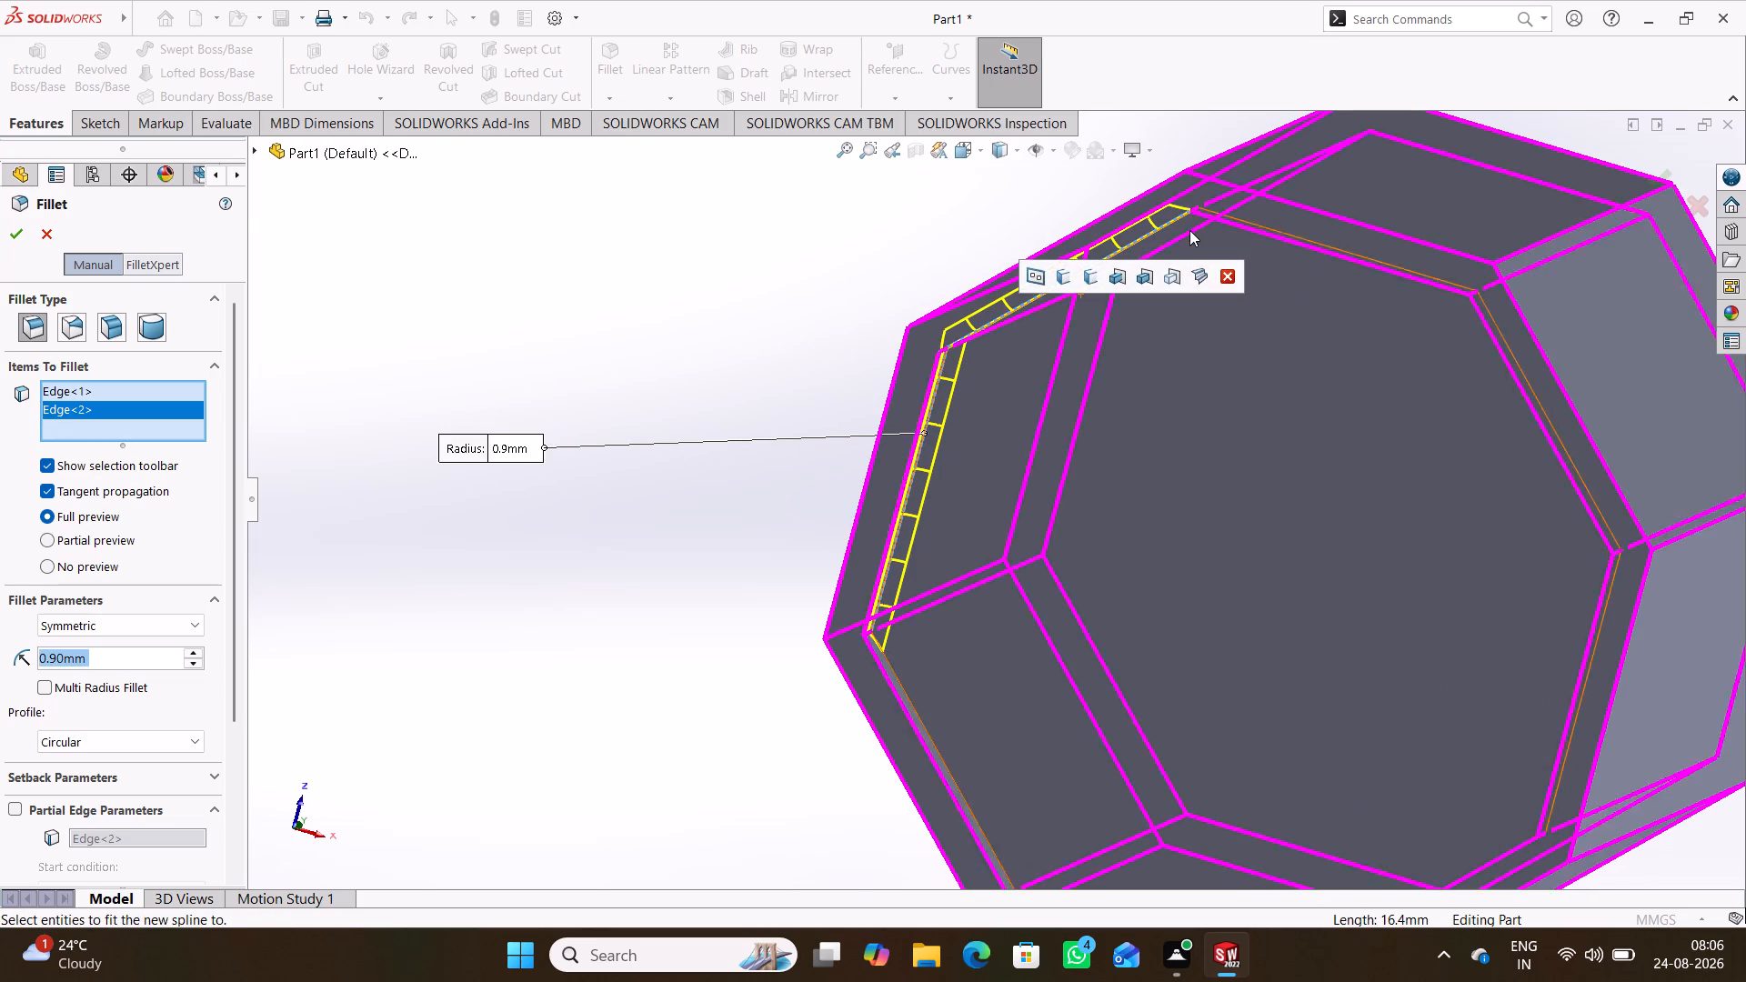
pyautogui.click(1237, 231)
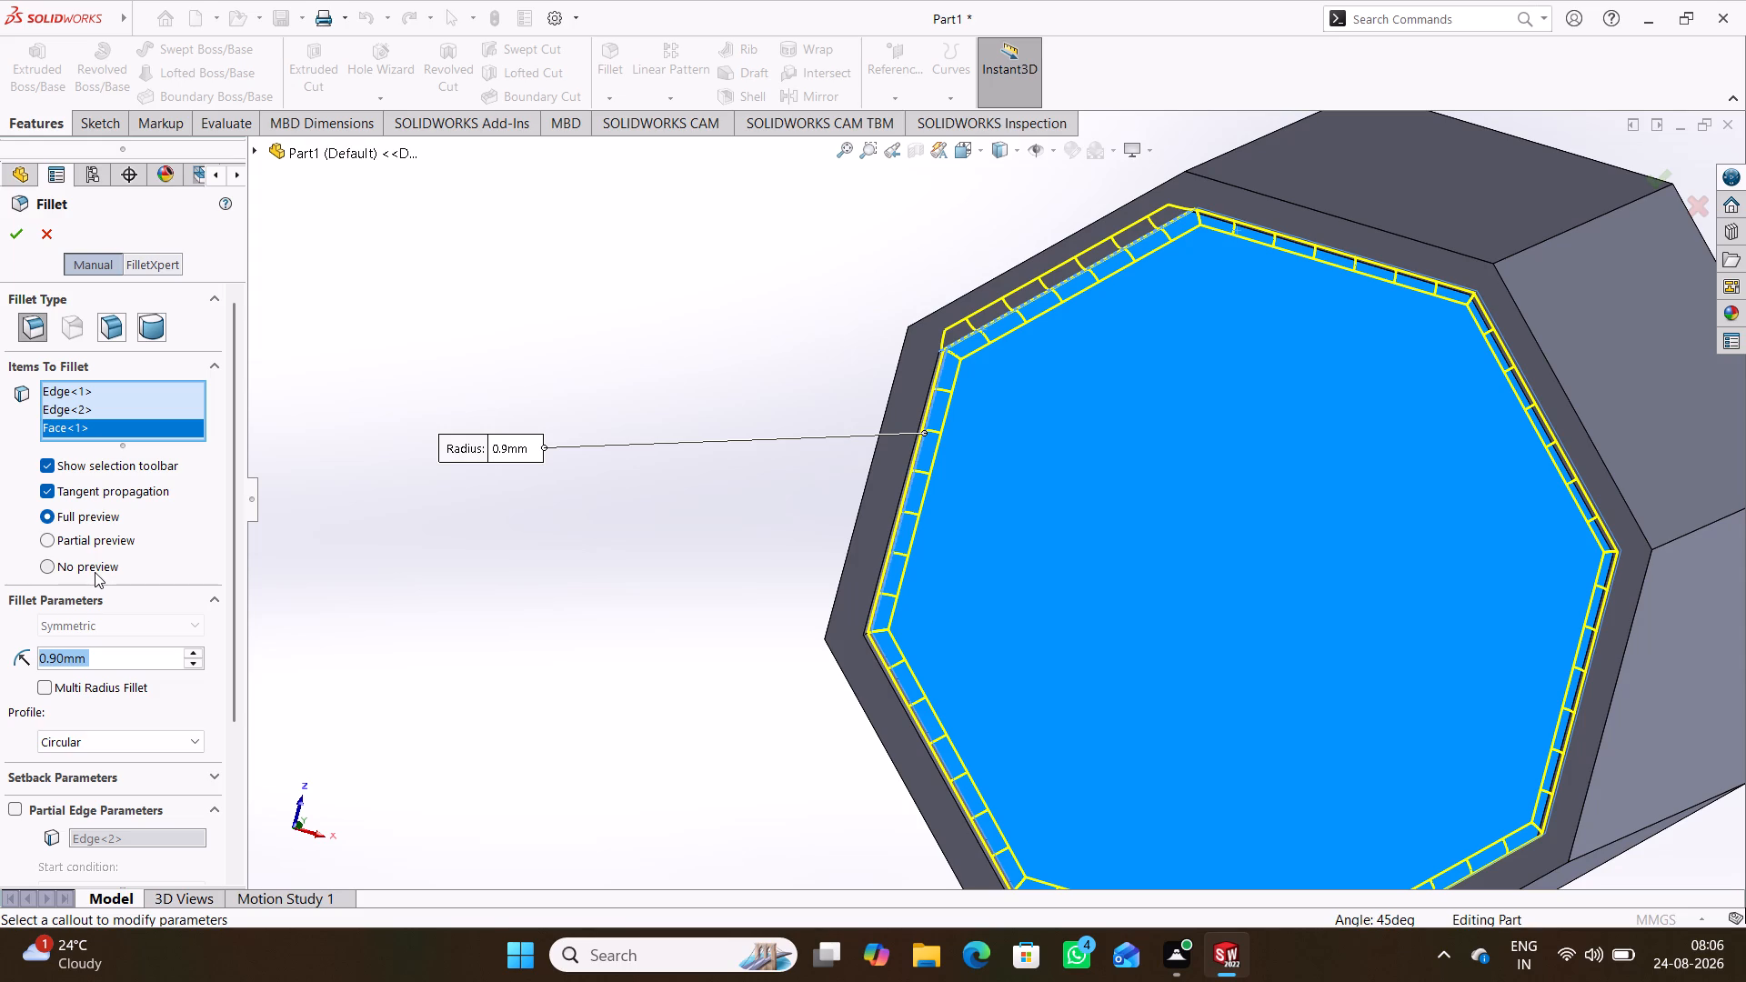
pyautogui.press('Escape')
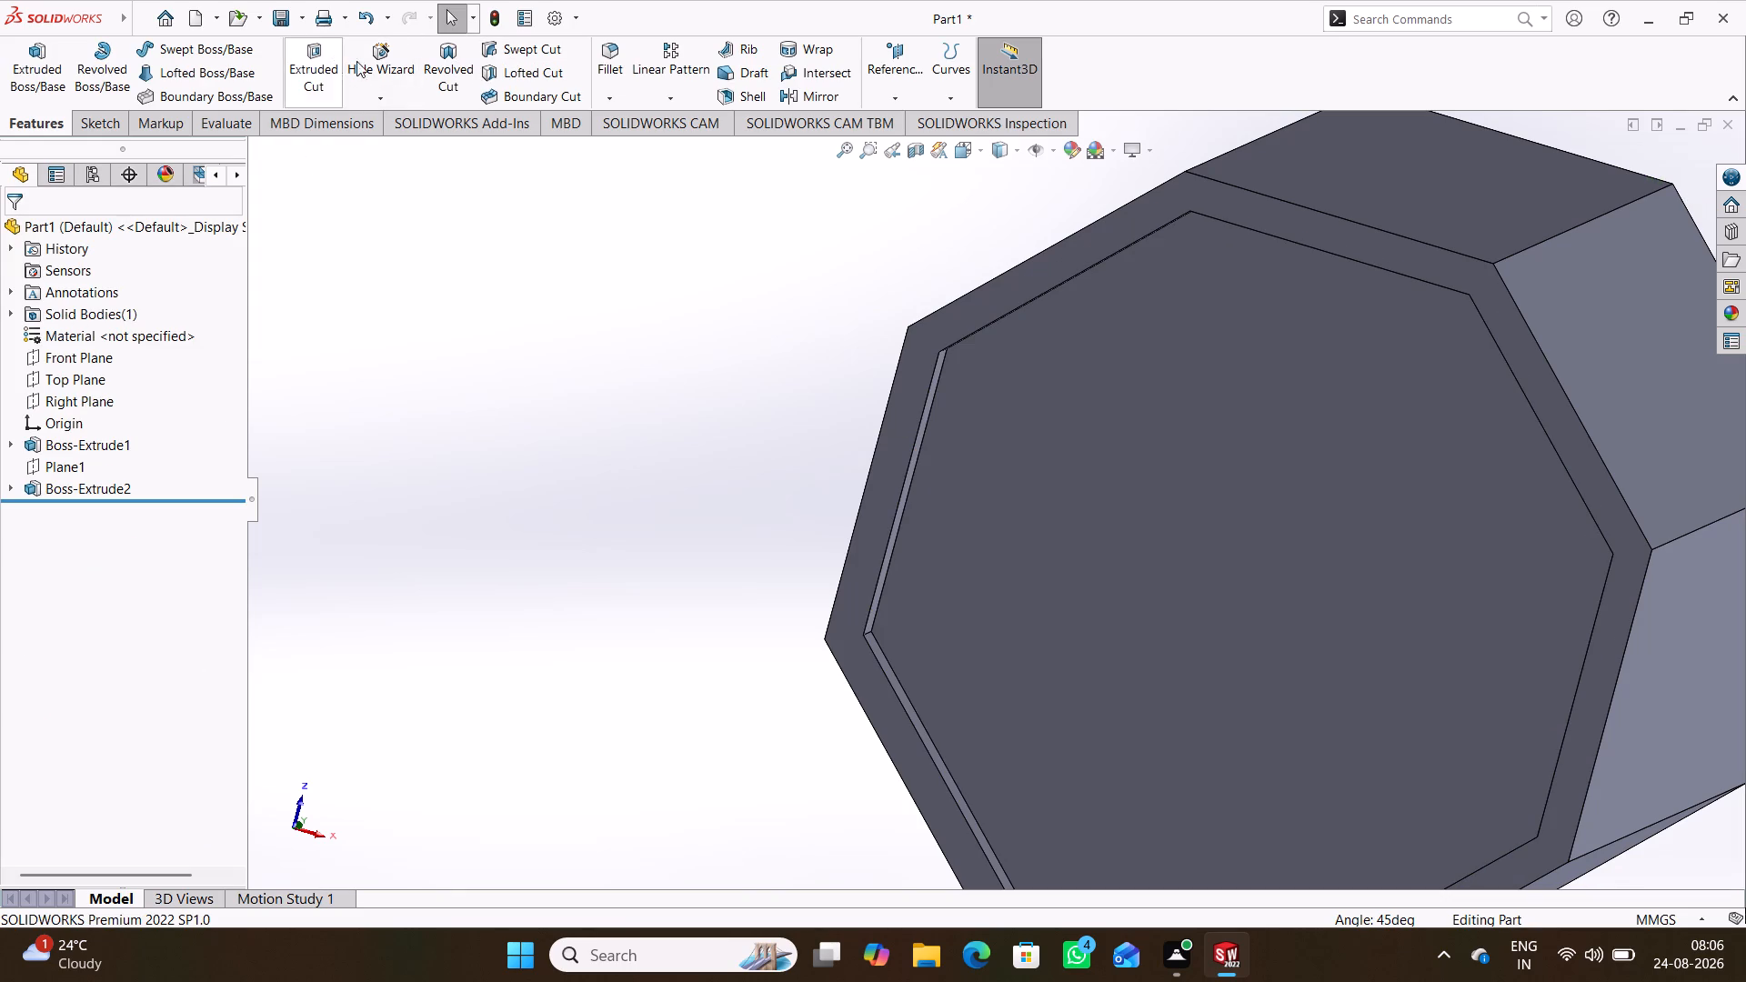
# Fillet the underside face of the mug floor with a 0.9 mm symmetric radius.
pyautogui.click(597, 55)
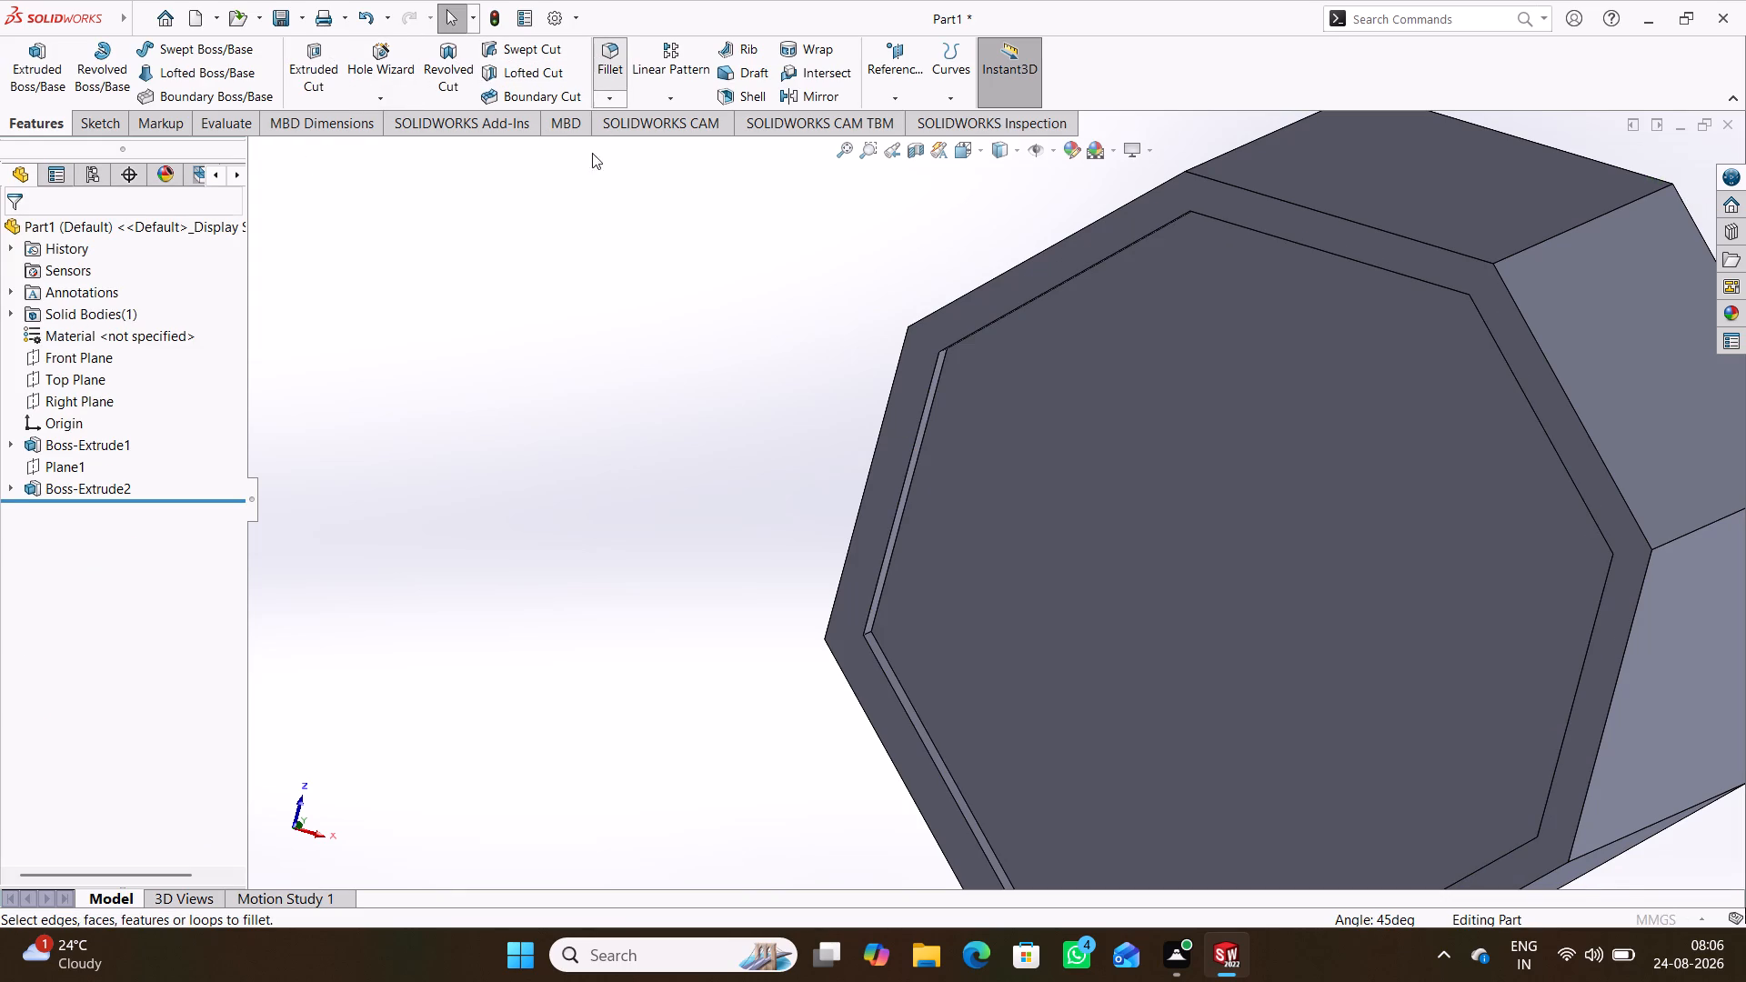
pyautogui.write('0.9')
pyautogui.click(1243, 423)
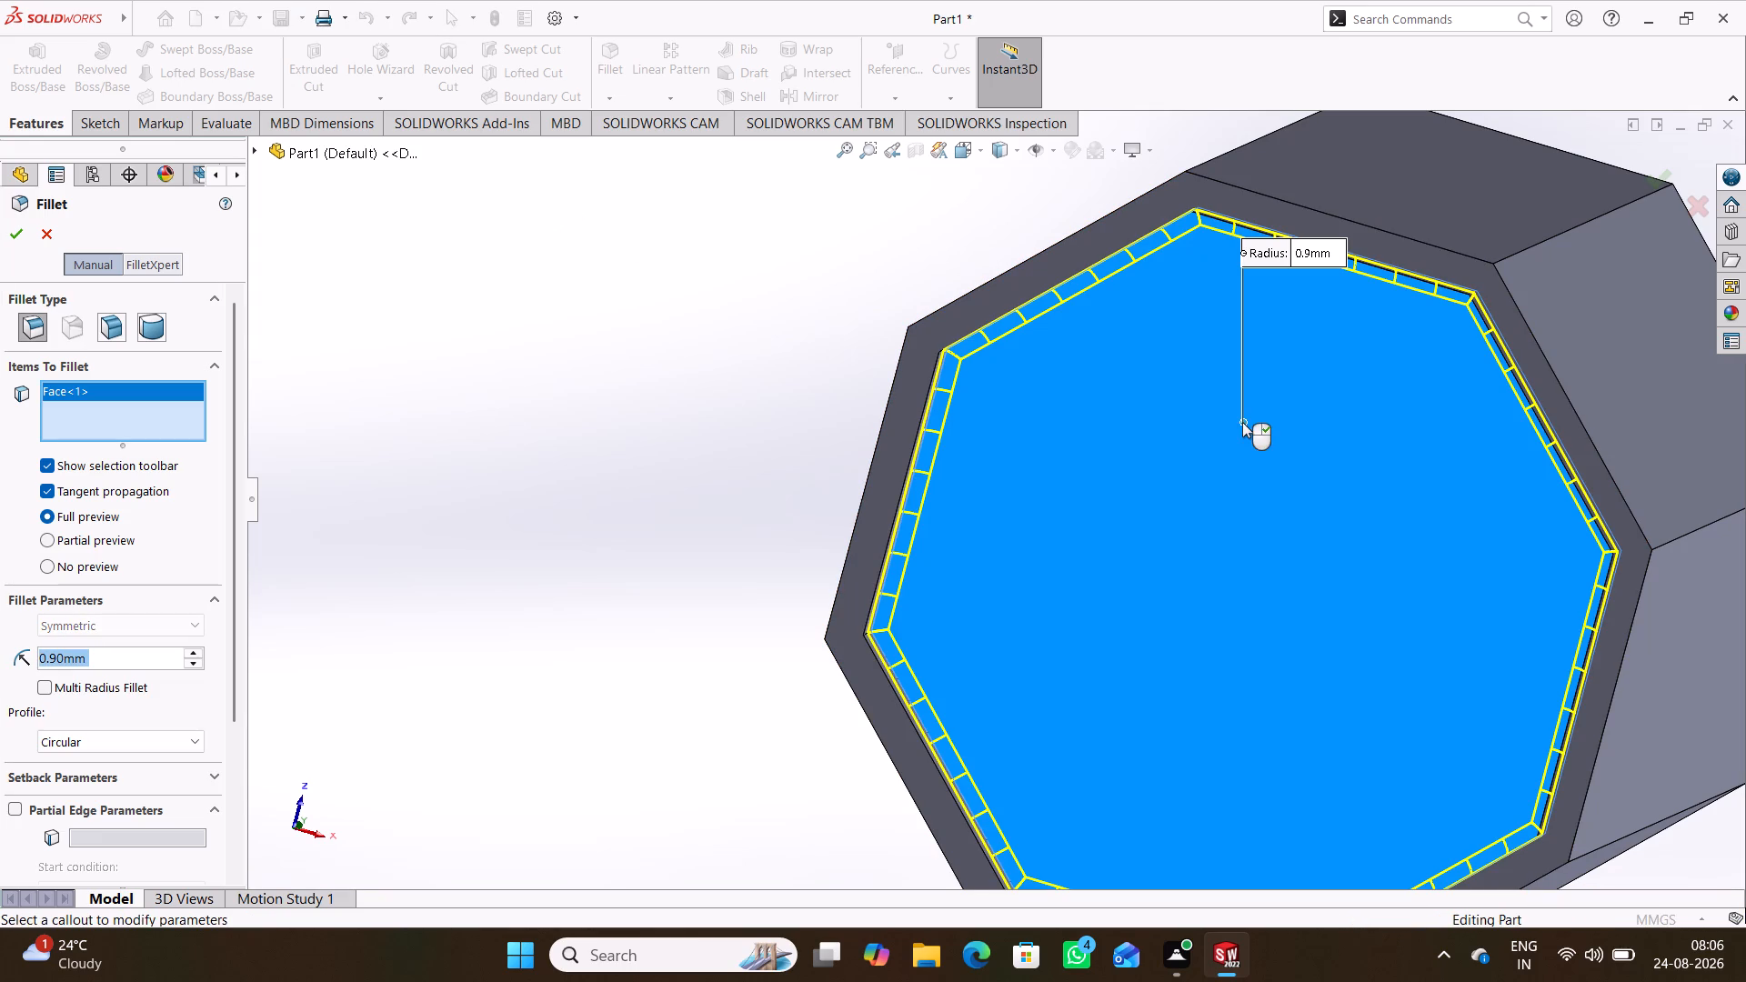
pyautogui.click(13, 225)
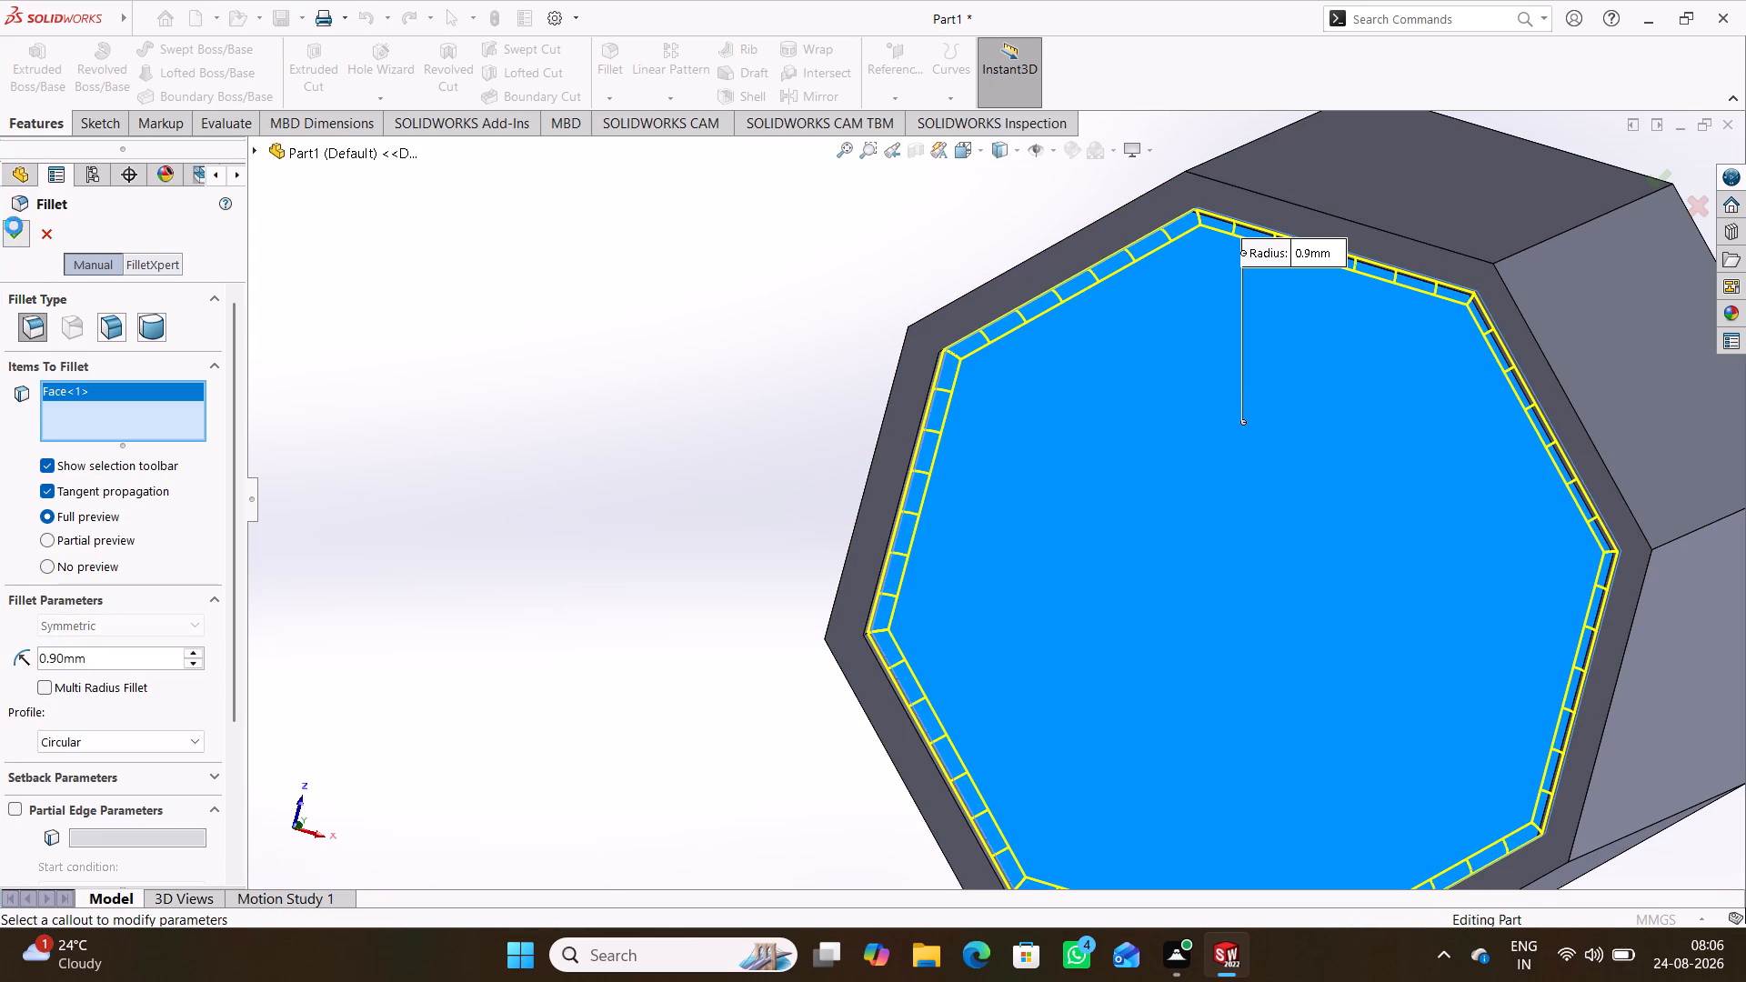
pyautogui.click(475, 344)
# Examine the filleted recess under the floor, the outer walls and the mug's interior from several angles.
pyautogui.moveTo(498, 332); pyautogui.dragTo(233, 399, button='middle')
pyautogui.moveTo(480, 433); pyautogui.dragTo(678, 329, button='middle')
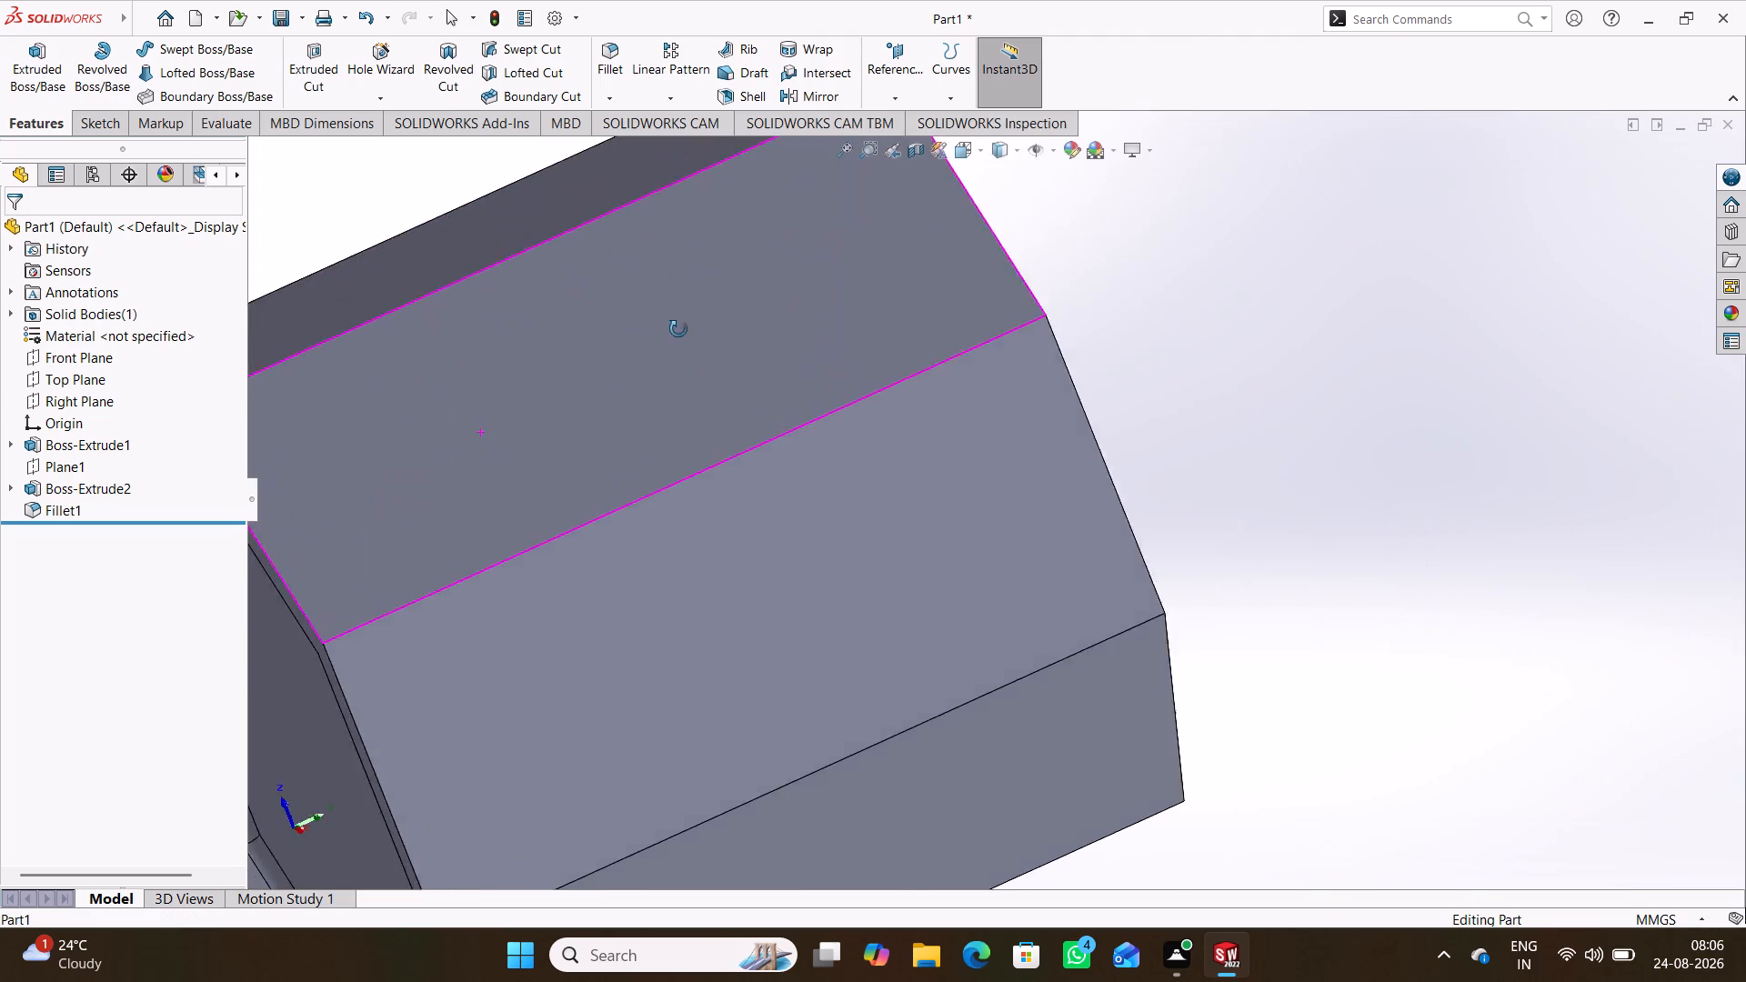
pyautogui.moveTo(678, 329); pyautogui.dragTo(788, 423, button='middle')
pyautogui.scroll(3, 748, 429)
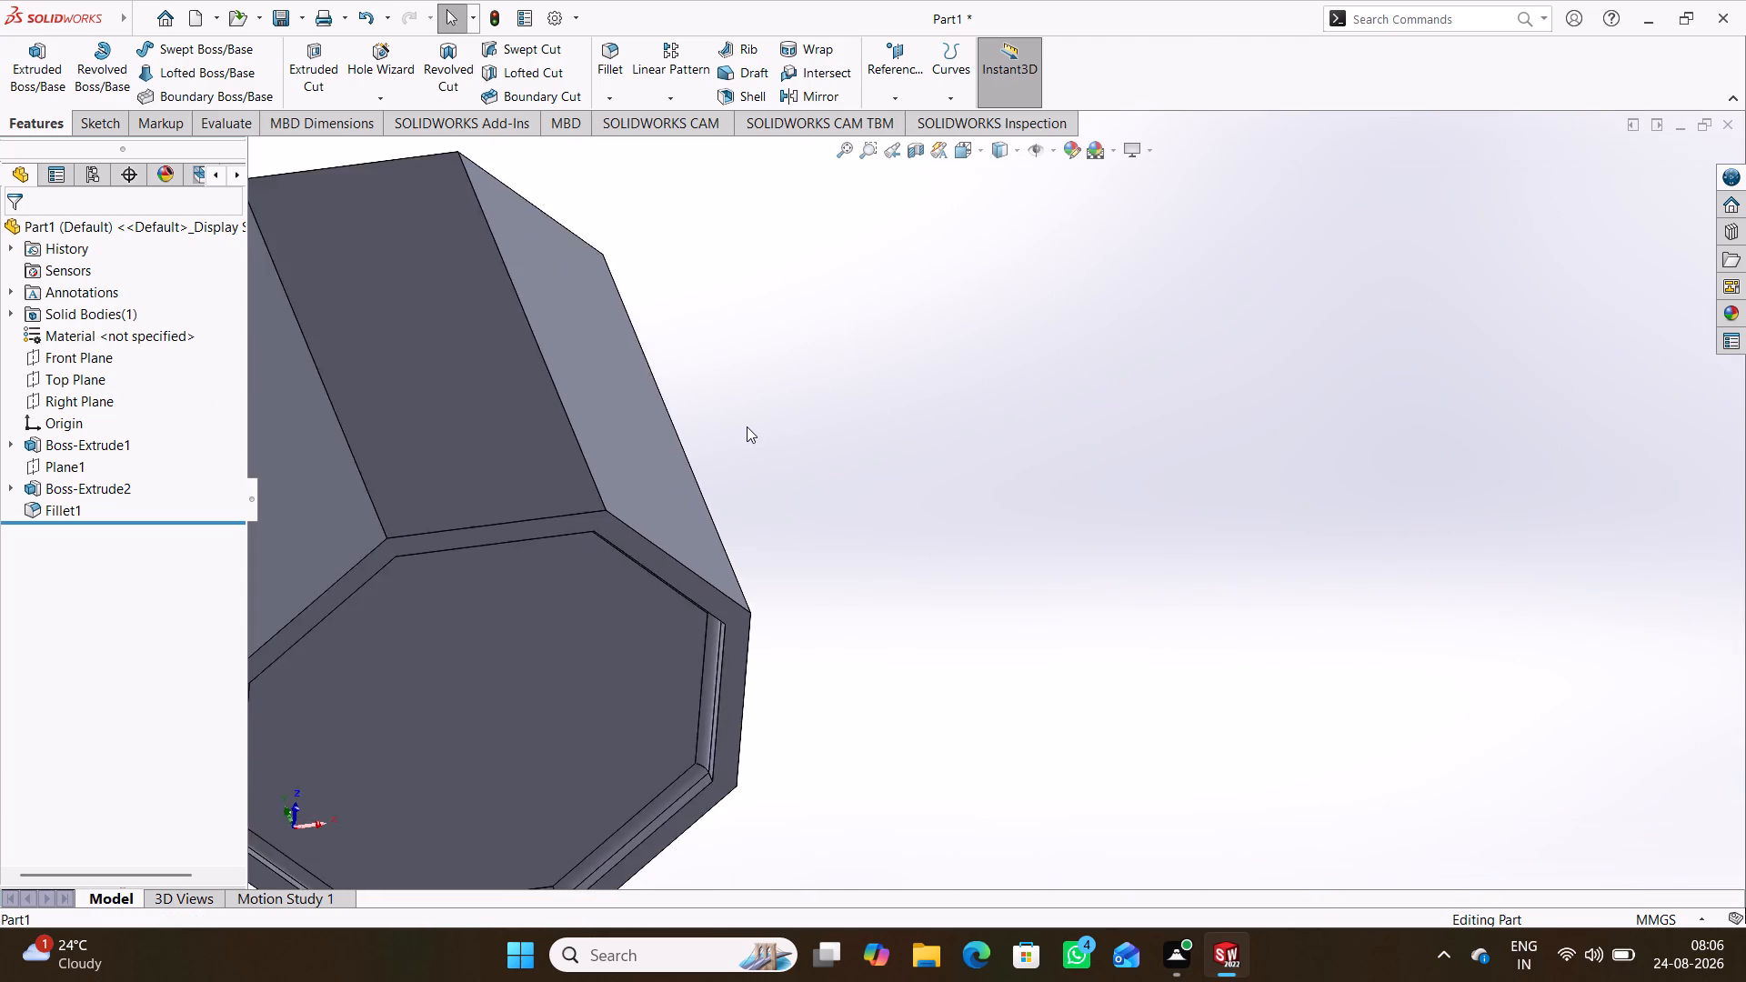
pyautogui.scroll(3, 747, 426)
pyautogui.moveTo(747, 426); pyautogui.dragTo(762, 544, button='middle')
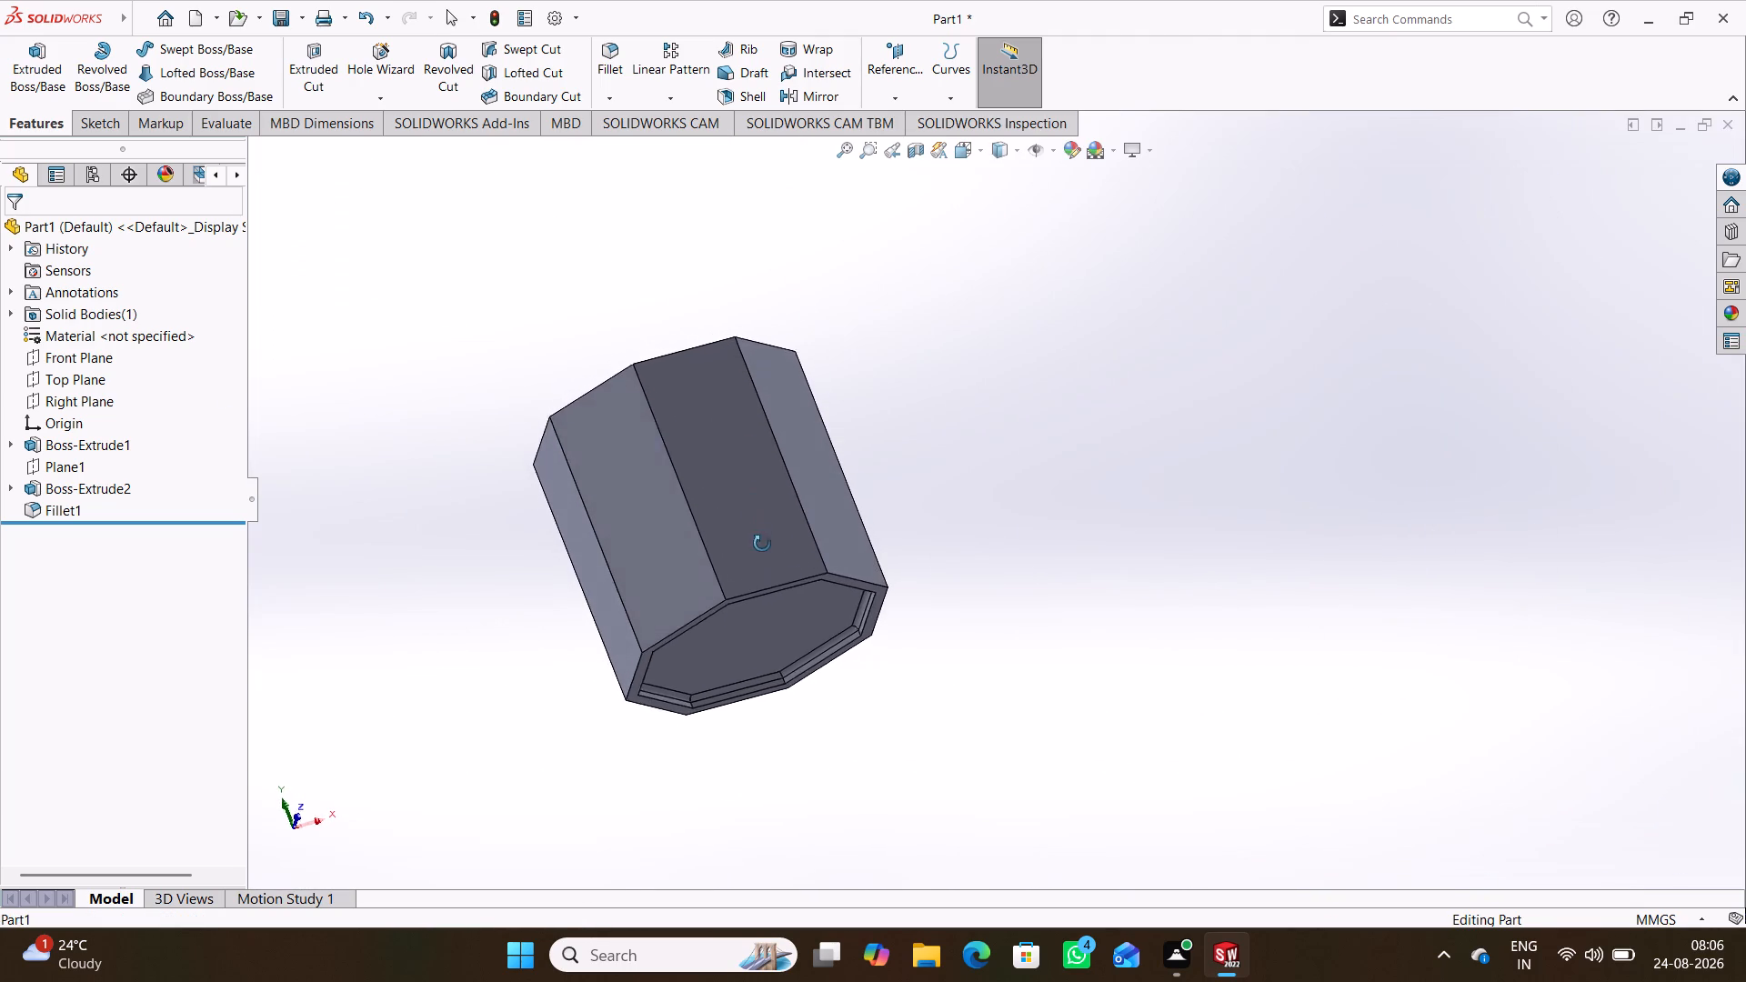
pyautogui.moveTo(762, 544); pyautogui.dragTo(895, 676, button='middle')
pyautogui.moveTo(837, 490); pyautogui.dragTo(783, 605, button='middle')
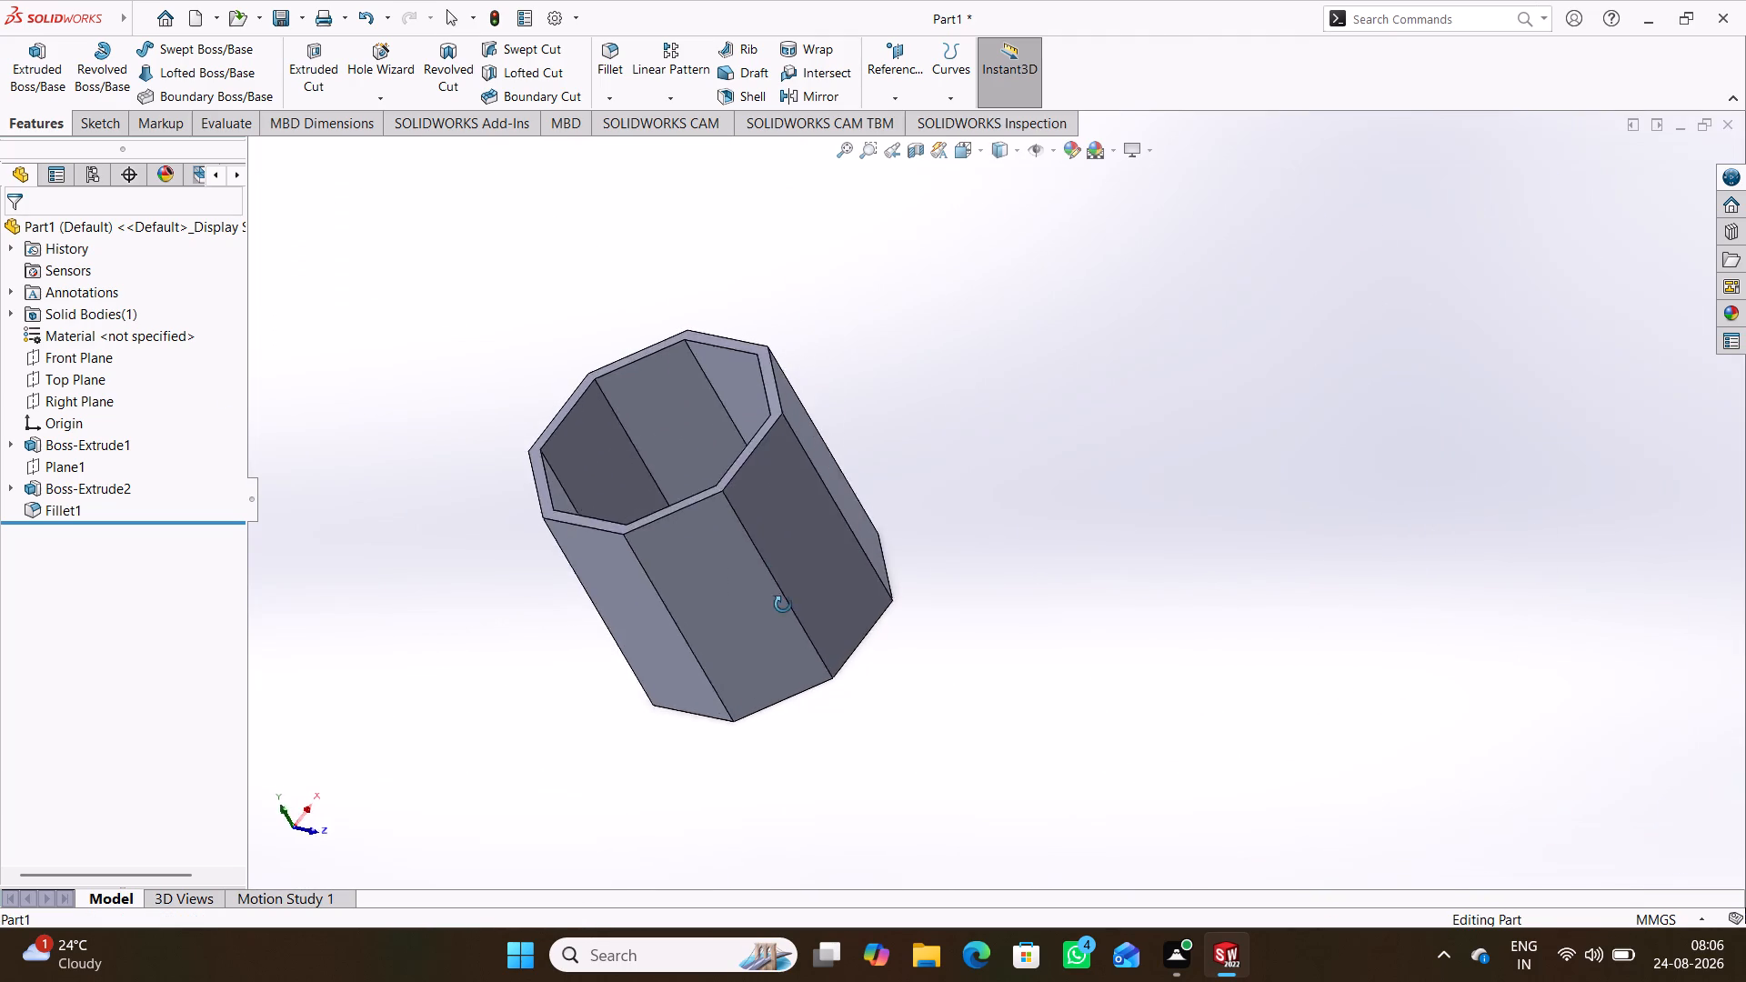
pyautogui.moveTo(783, 605); pyautogui.dragTo(854, 273, button='middle')
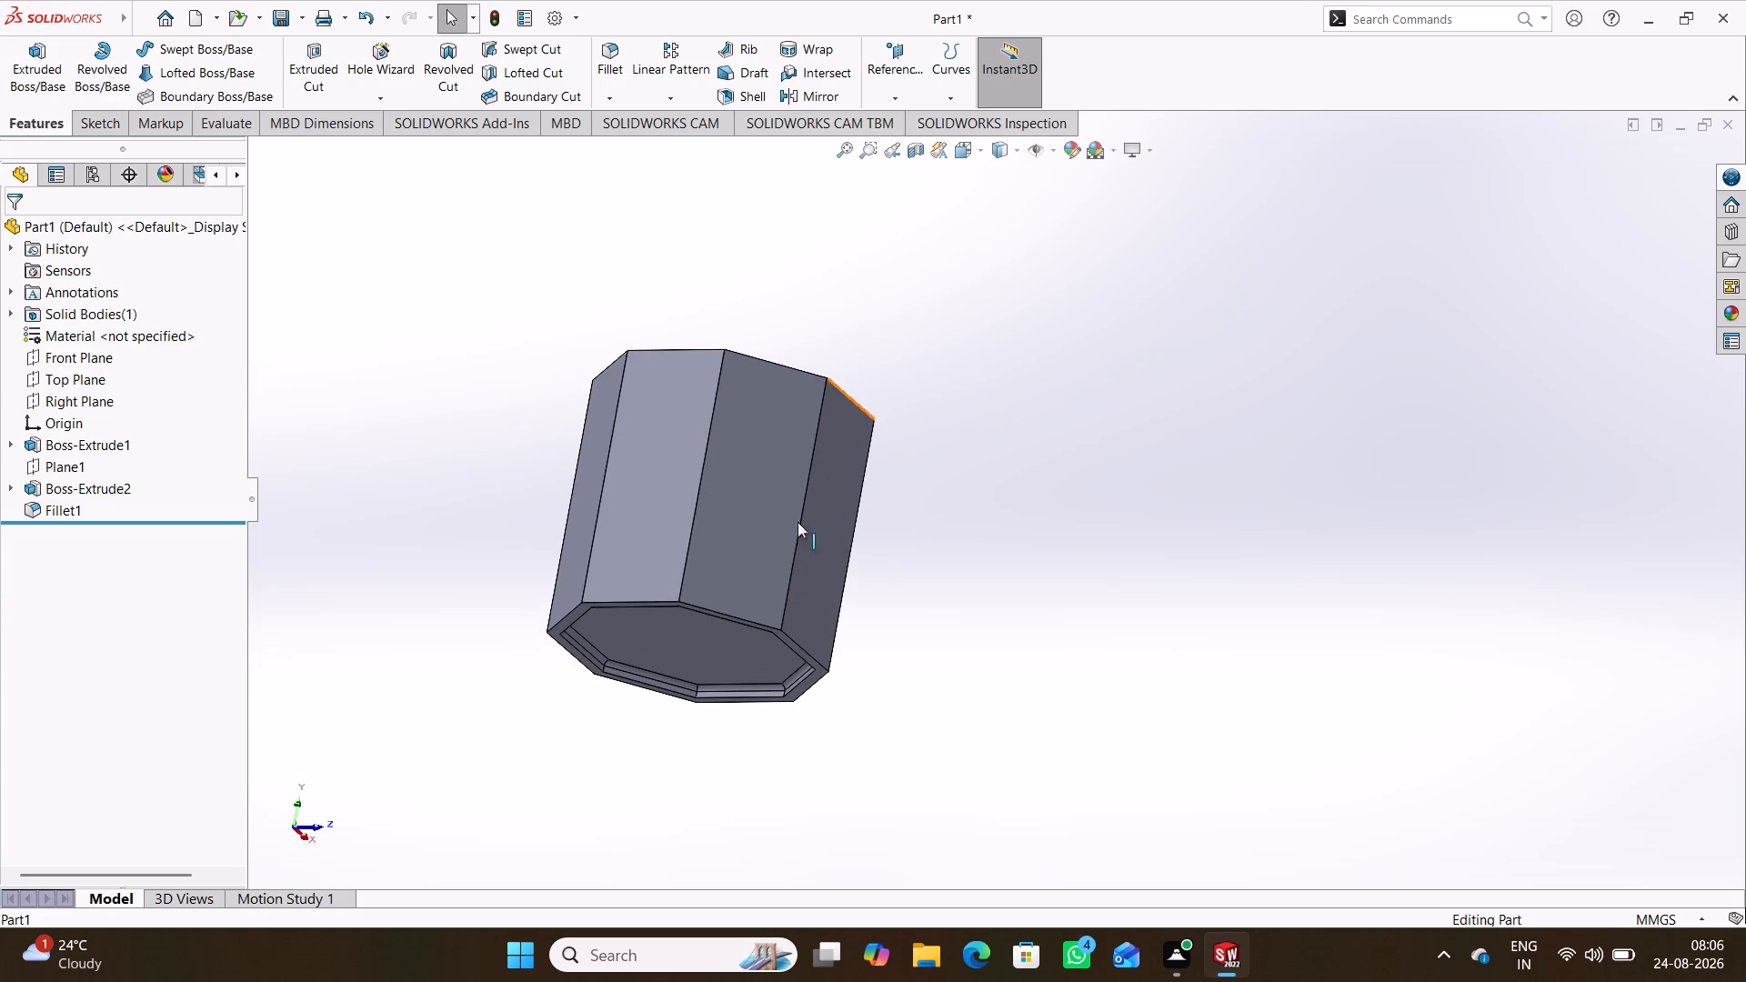
pyautogui.moveTo(768, 548); pyautogui.dragTo(832, 276, button='middle')
pyautogui.scroll(-7, 815, 504)
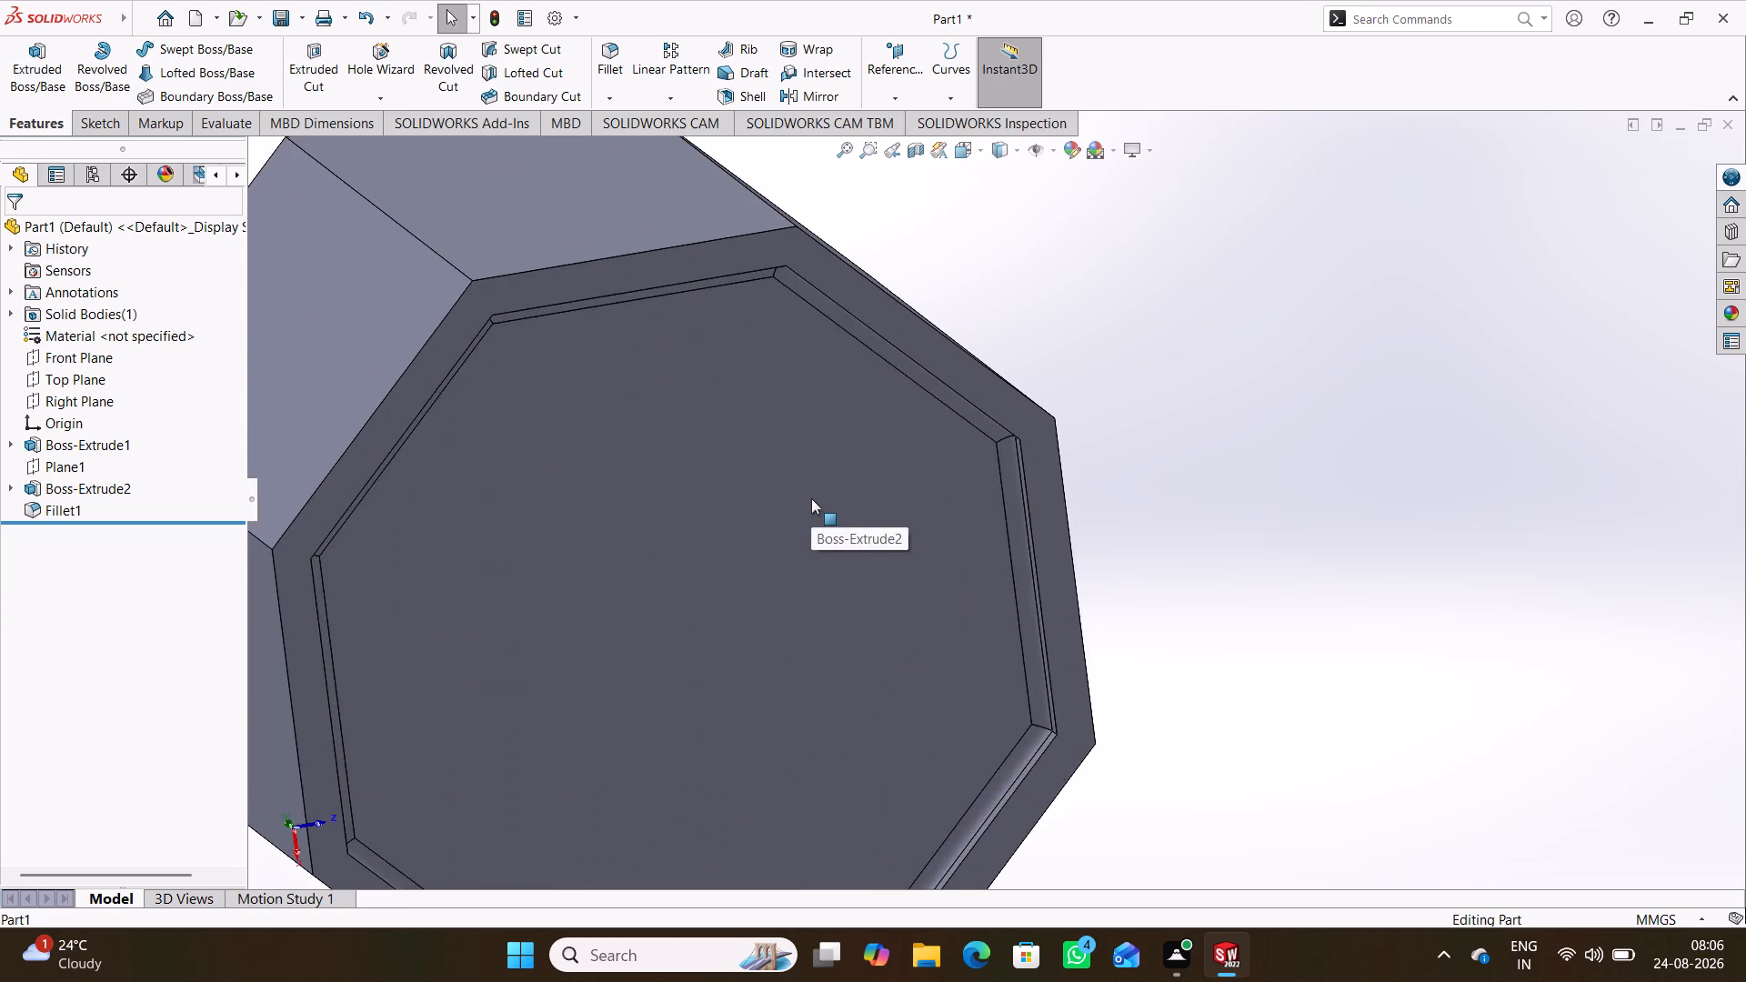
pyautogui.scroll(-1, 811, 498)
pyautogui.scroll(6, 811, 498)
pyautogui.moveTo(811, 498); pyautogui.dragTo(738, 547, button='middle')
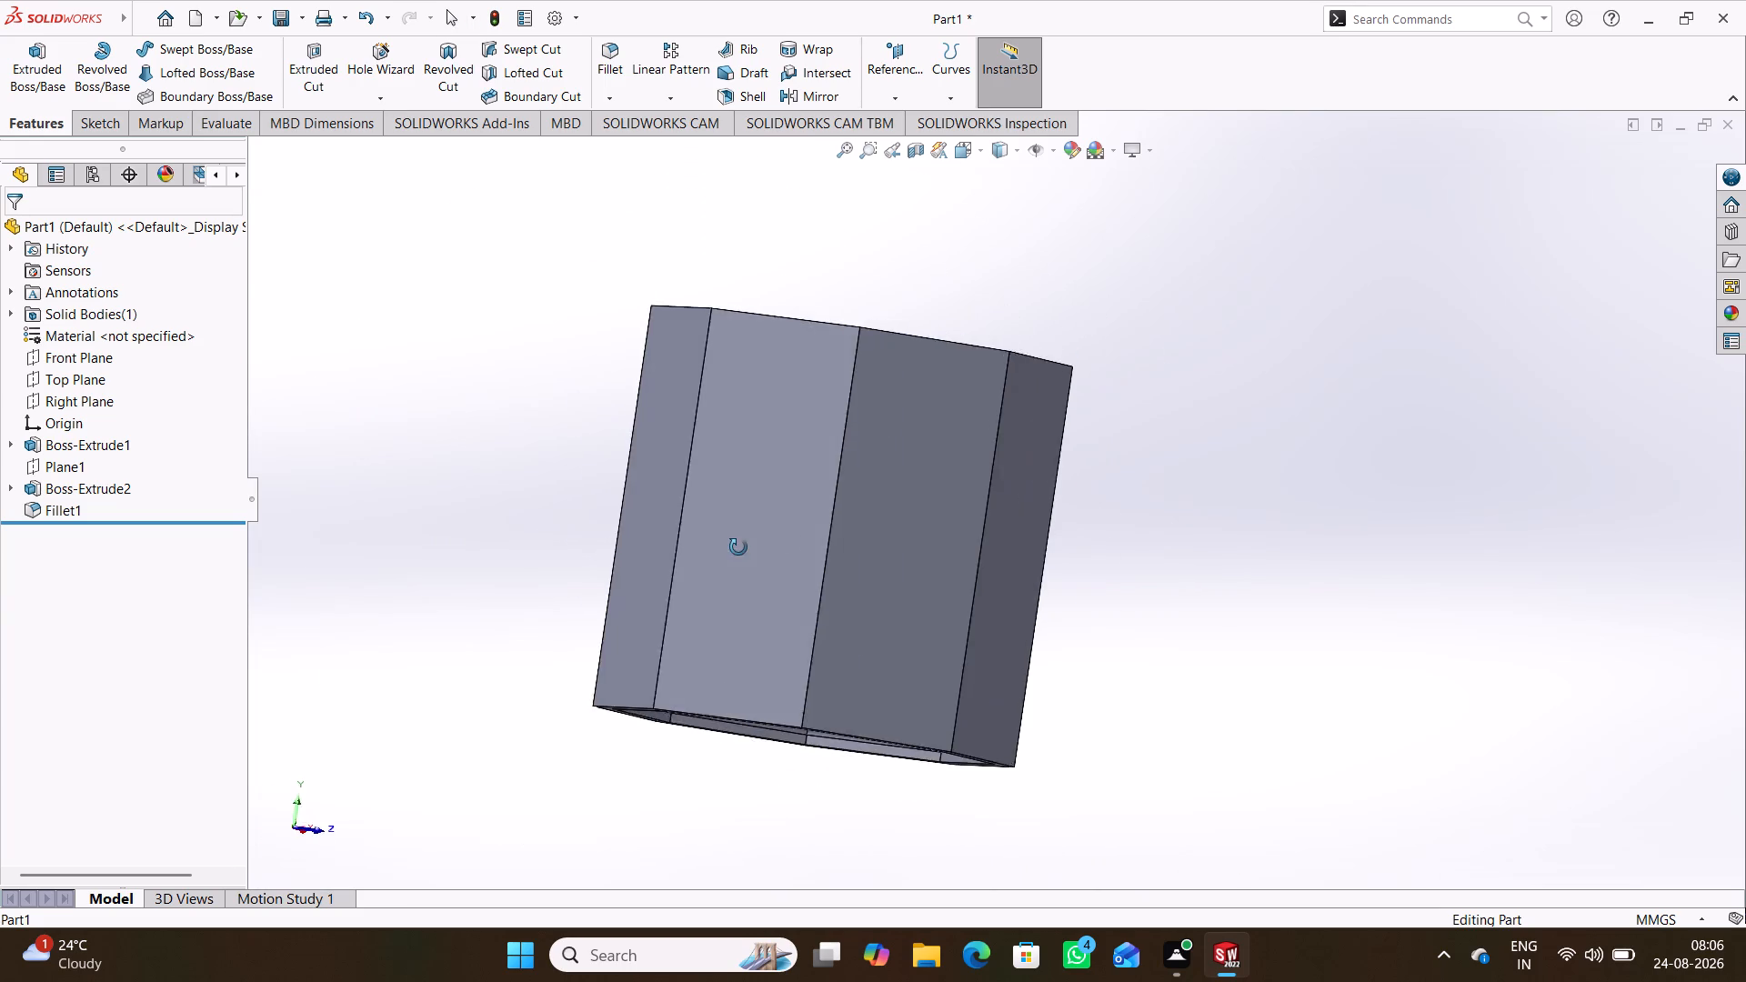
pyautogui.moveTo(738, 547); pyautogui.dragTo(745, 627, button='middle')
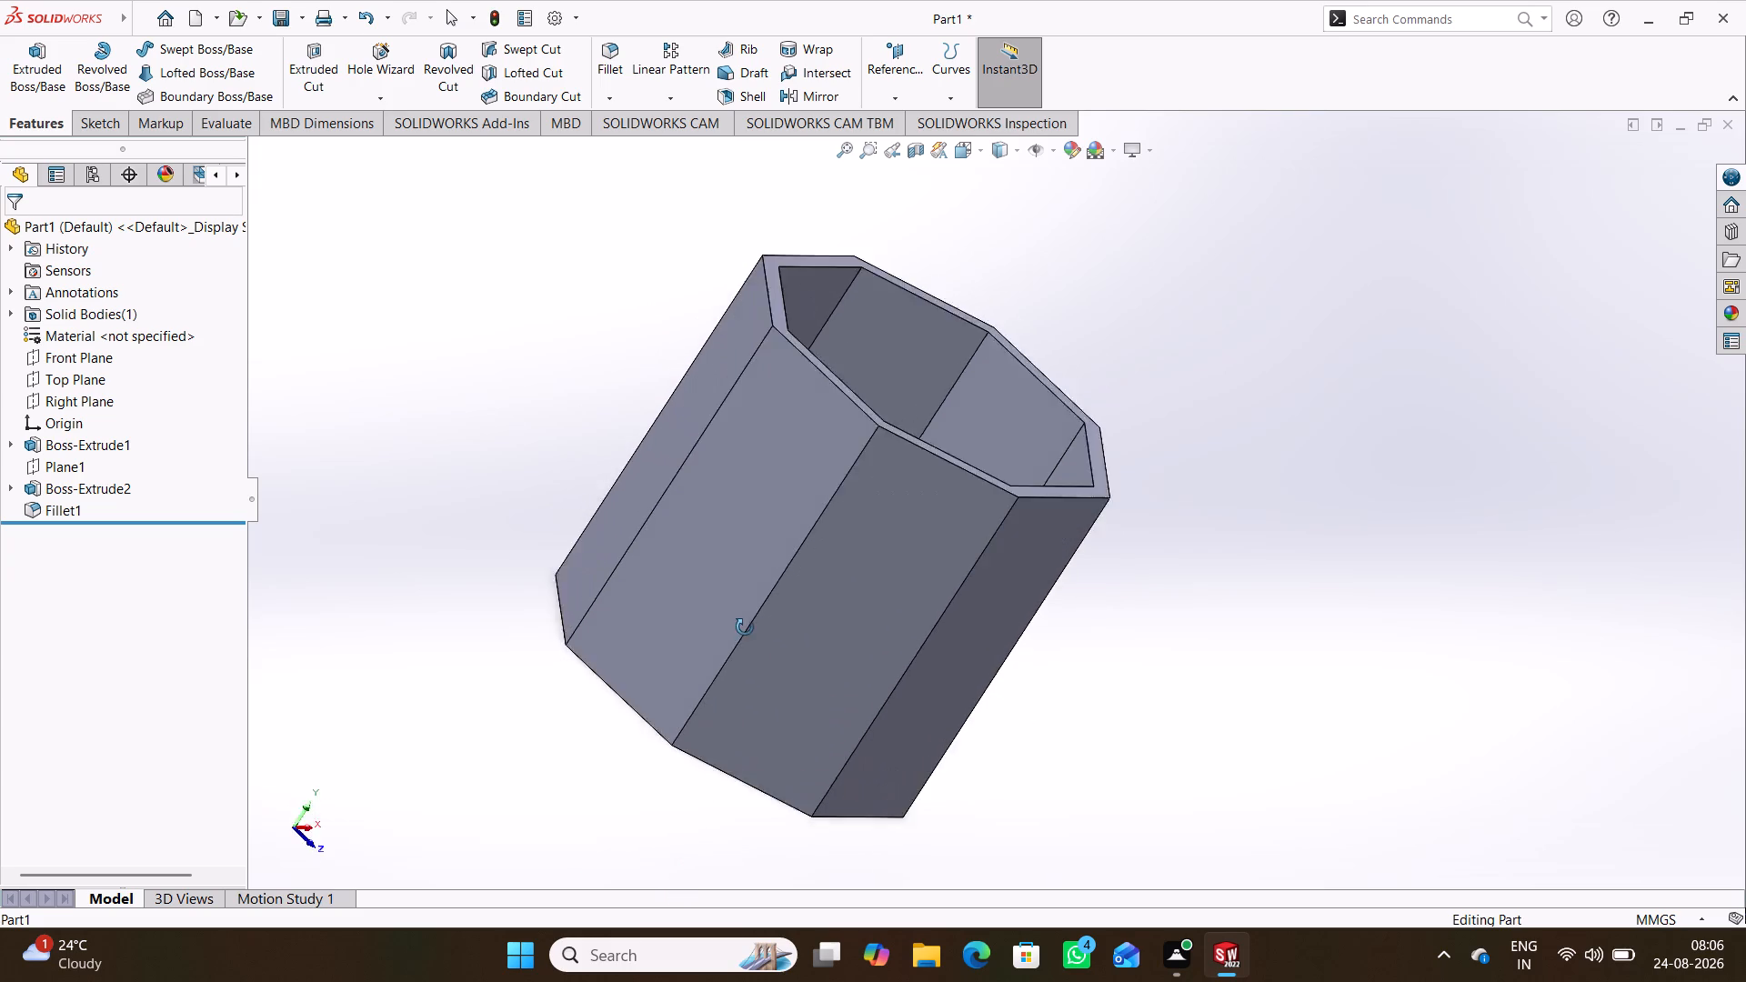
pyautogui.moveTo(745, 627); pyautogui.dragTo(657, 198, button='middle')
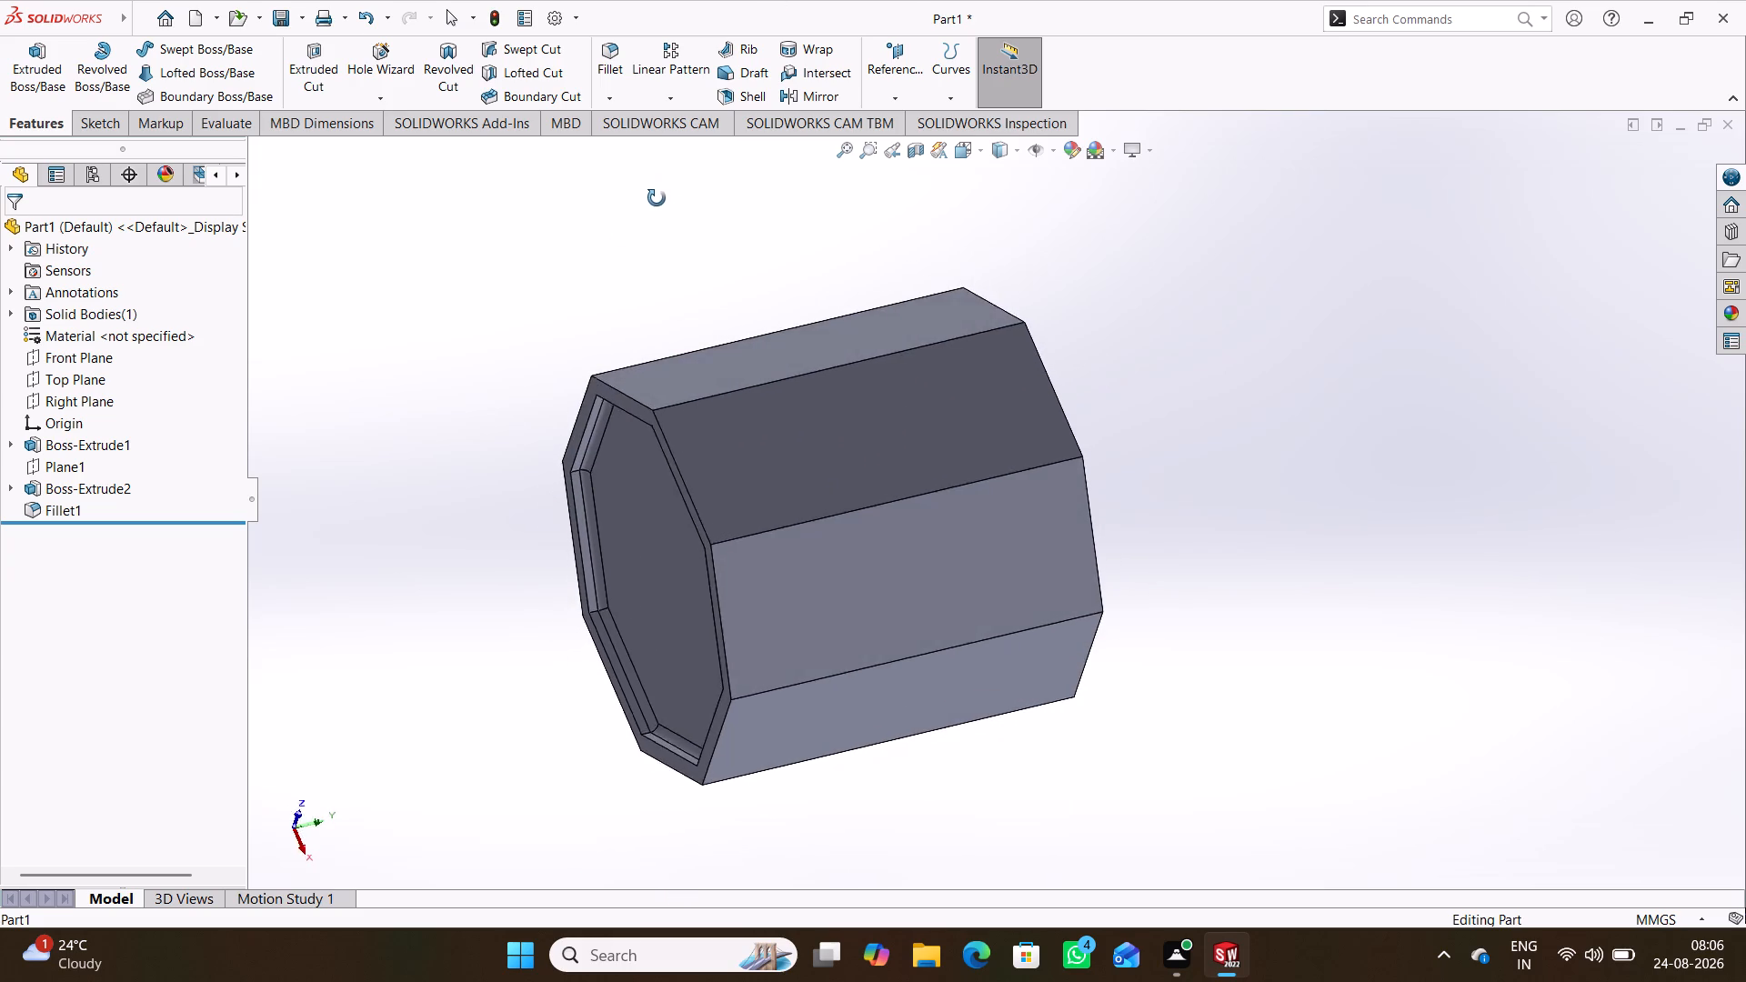
pyautogui.moveTo(657, 198); pyautogui.dragTo(457, 355, button='middle')
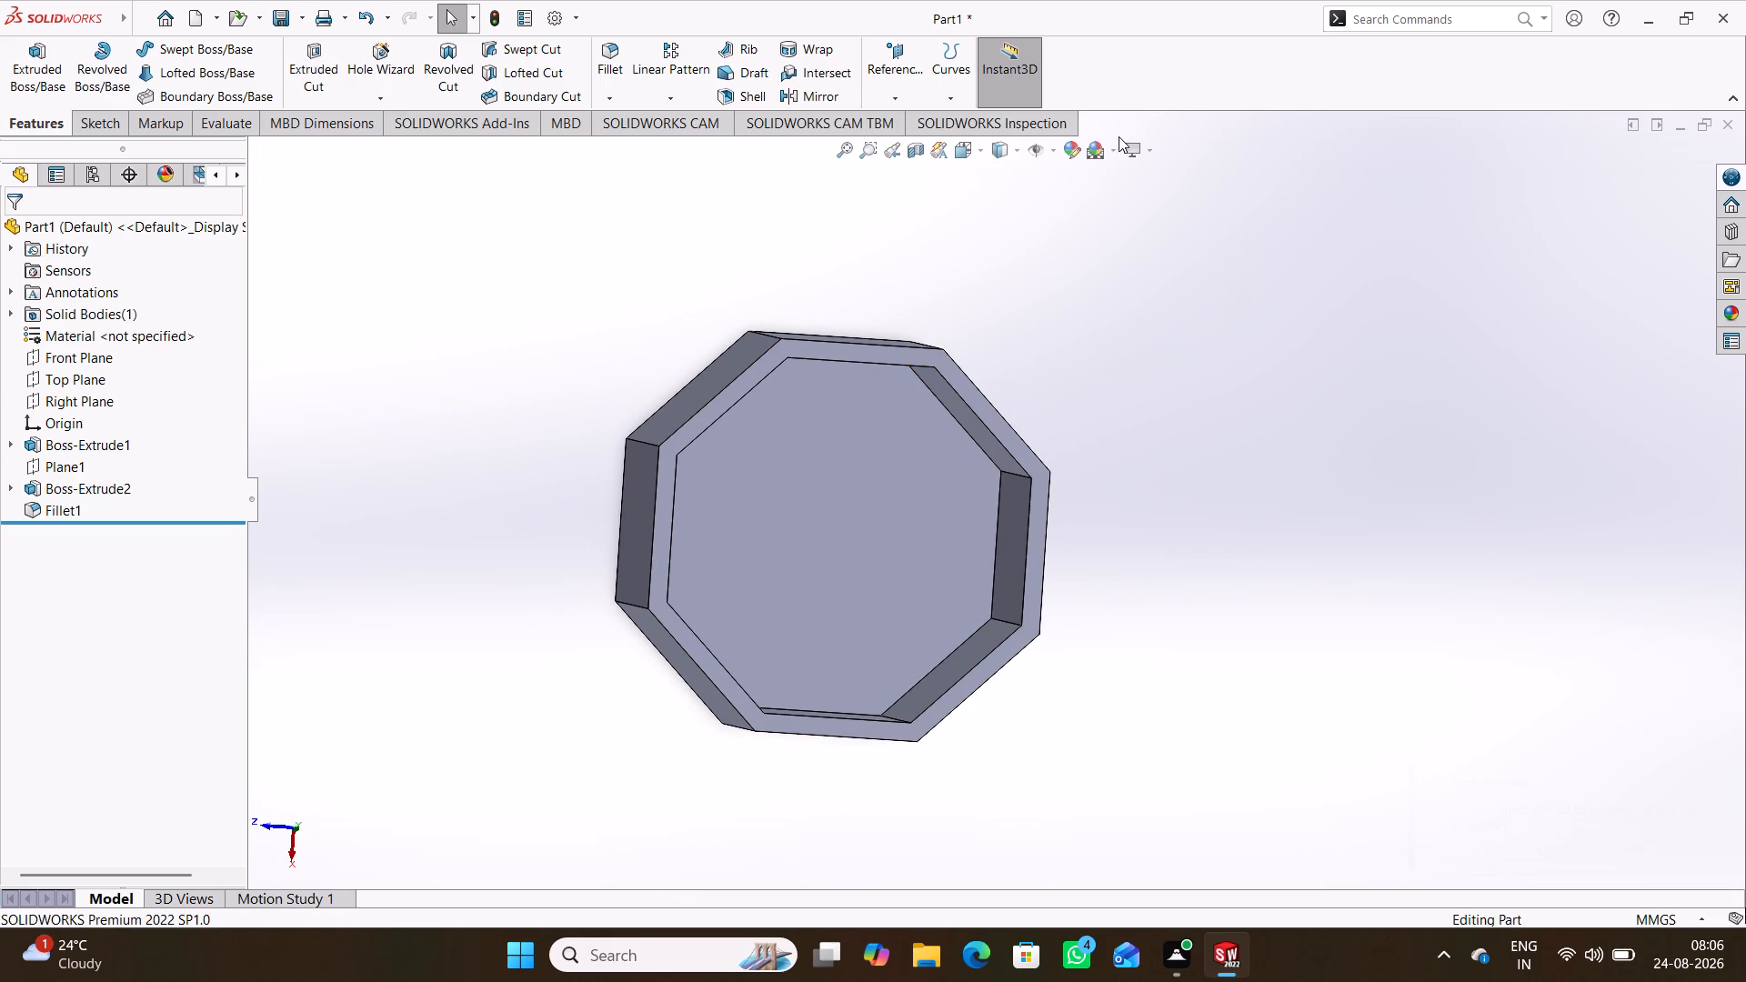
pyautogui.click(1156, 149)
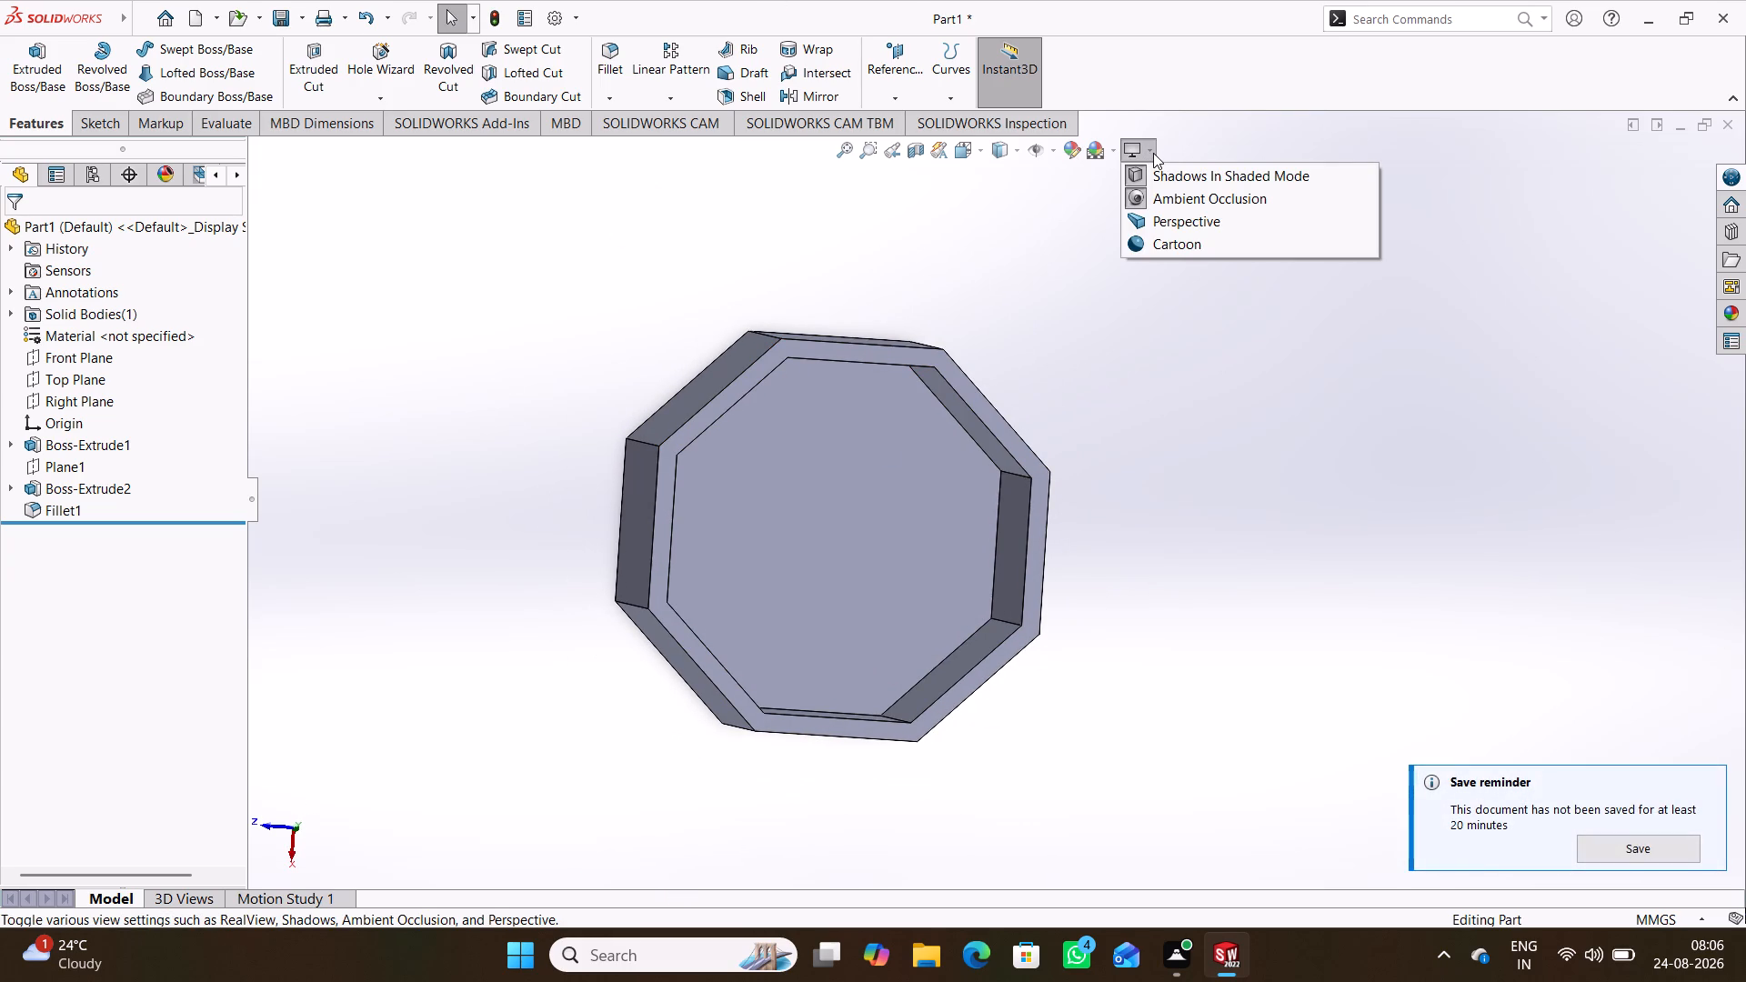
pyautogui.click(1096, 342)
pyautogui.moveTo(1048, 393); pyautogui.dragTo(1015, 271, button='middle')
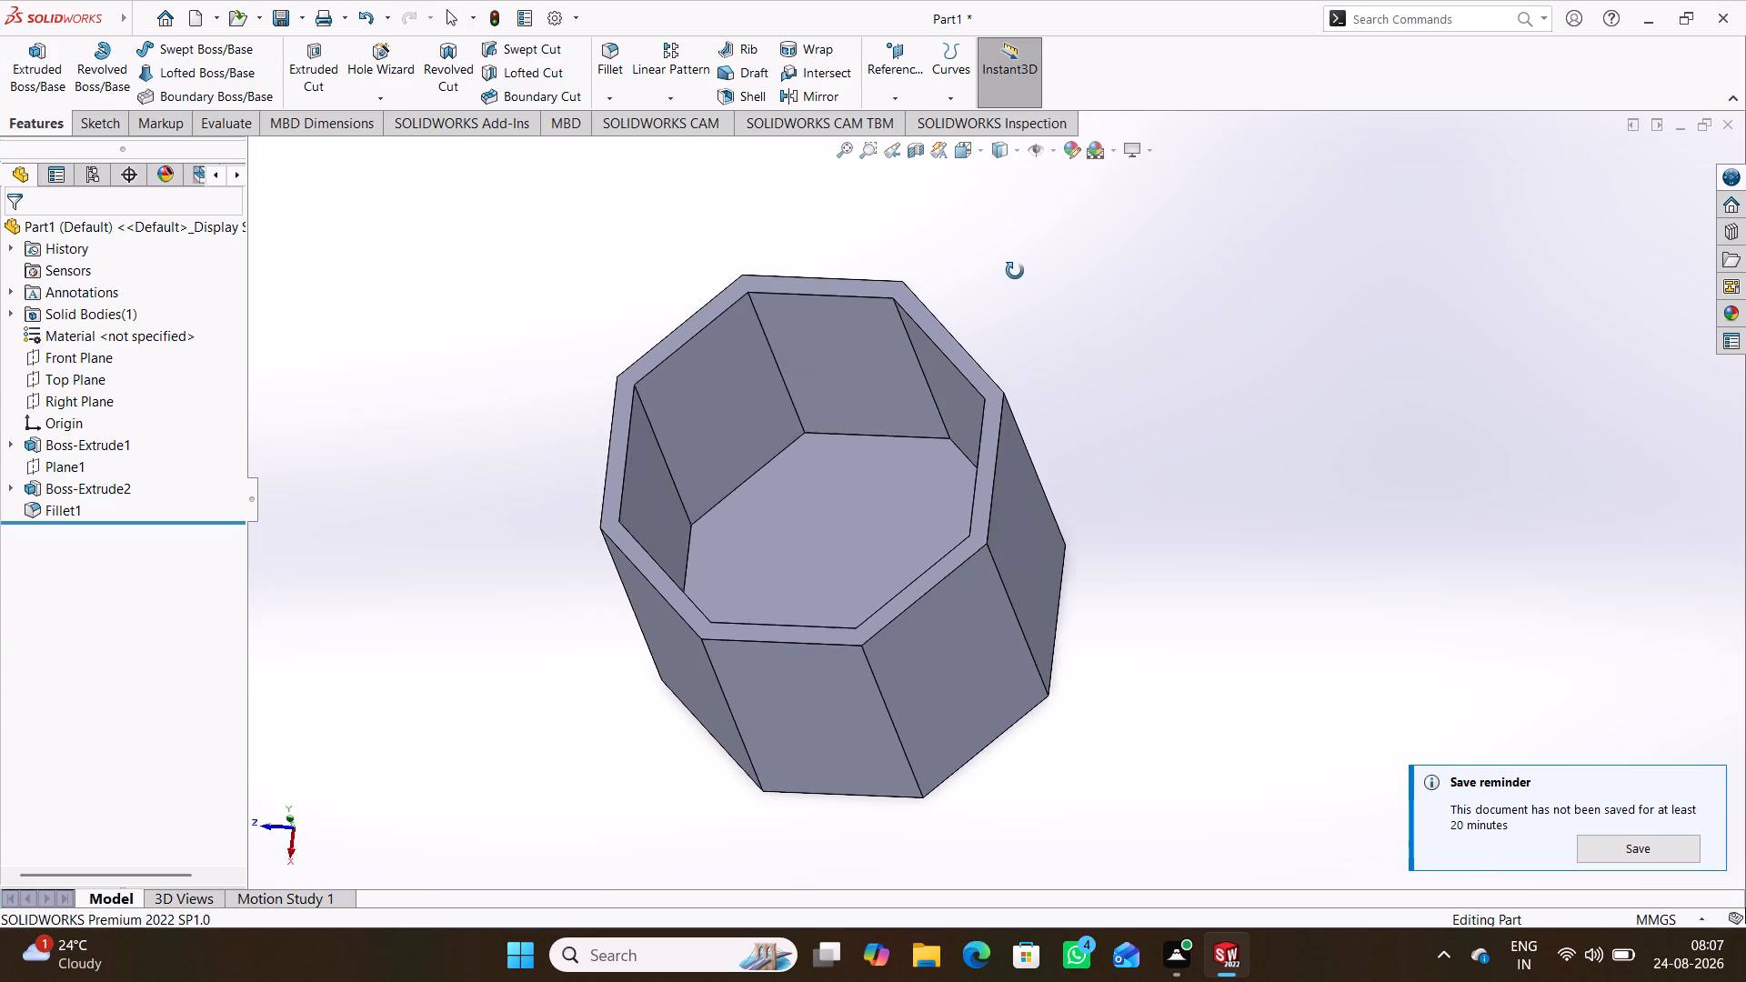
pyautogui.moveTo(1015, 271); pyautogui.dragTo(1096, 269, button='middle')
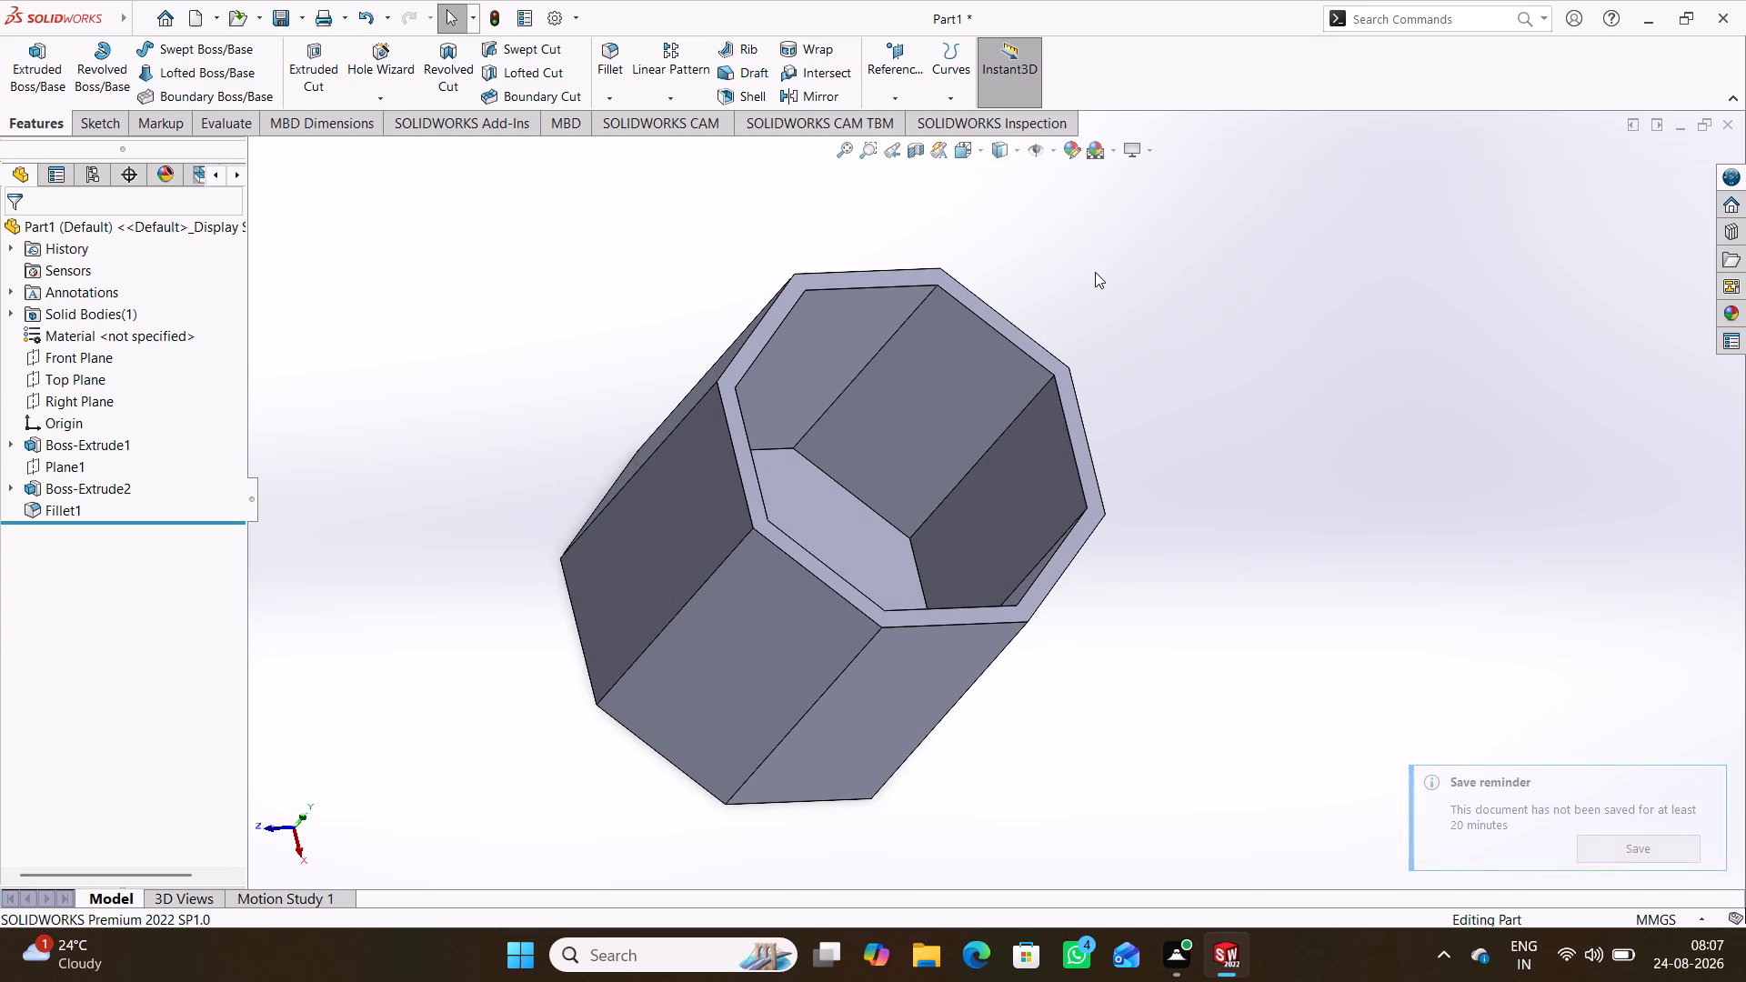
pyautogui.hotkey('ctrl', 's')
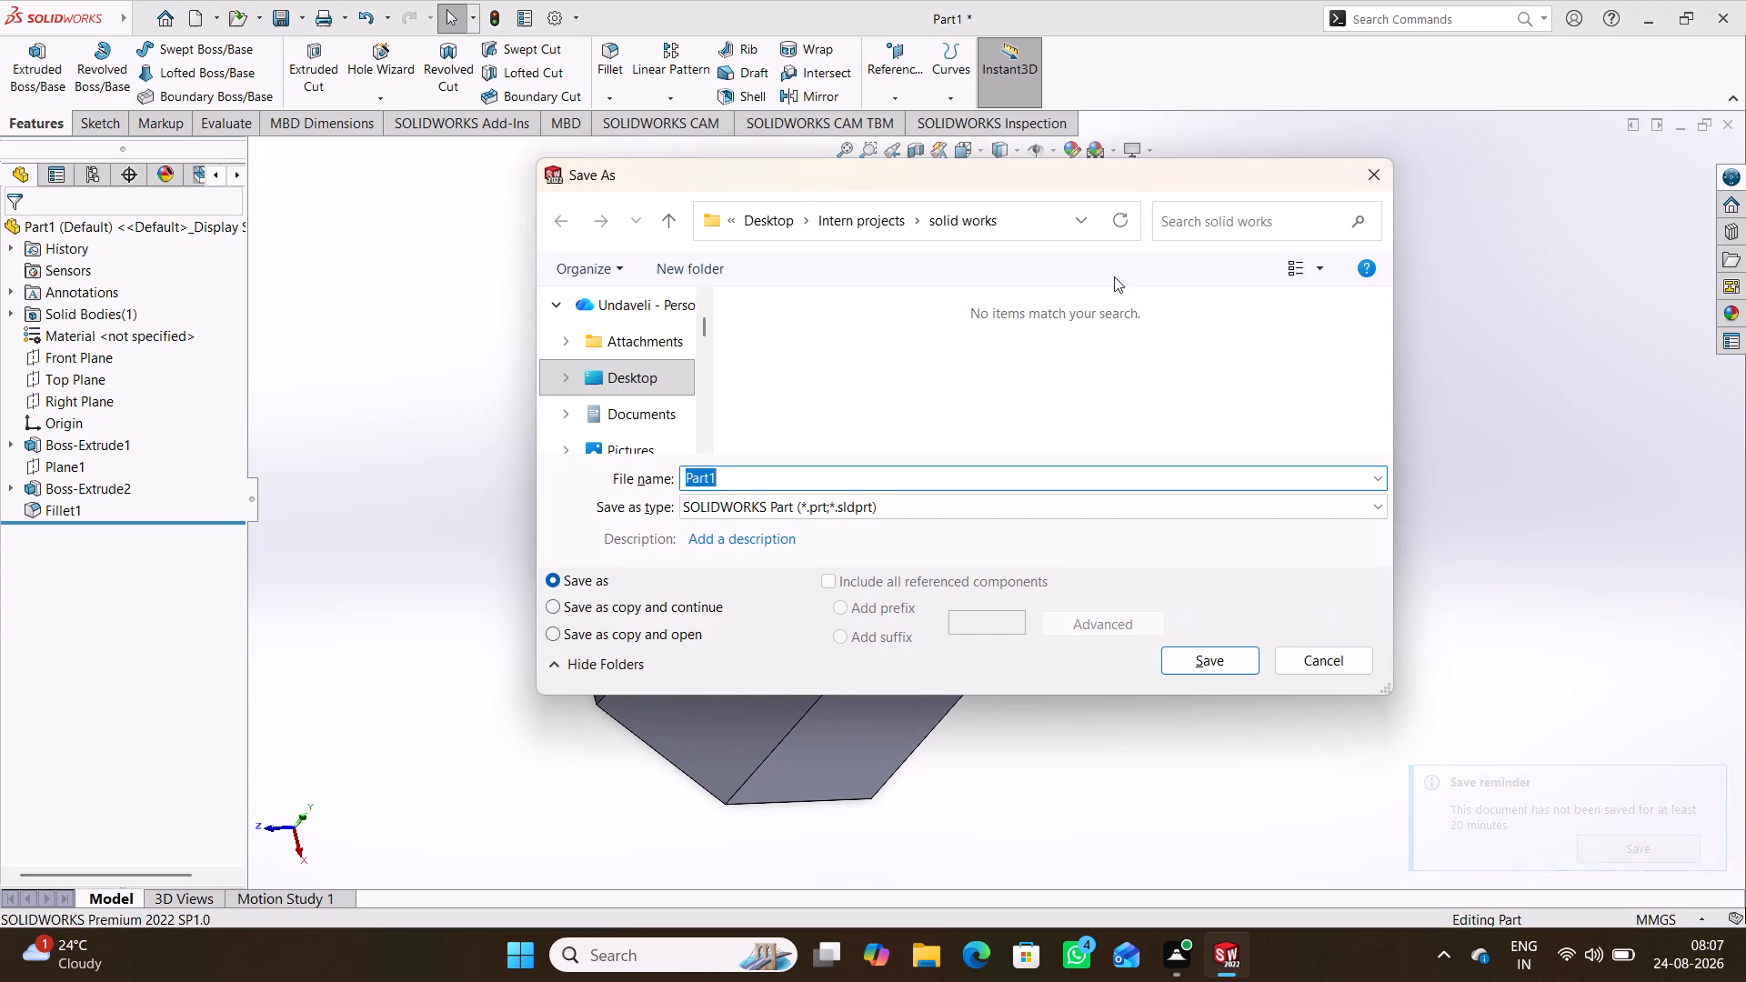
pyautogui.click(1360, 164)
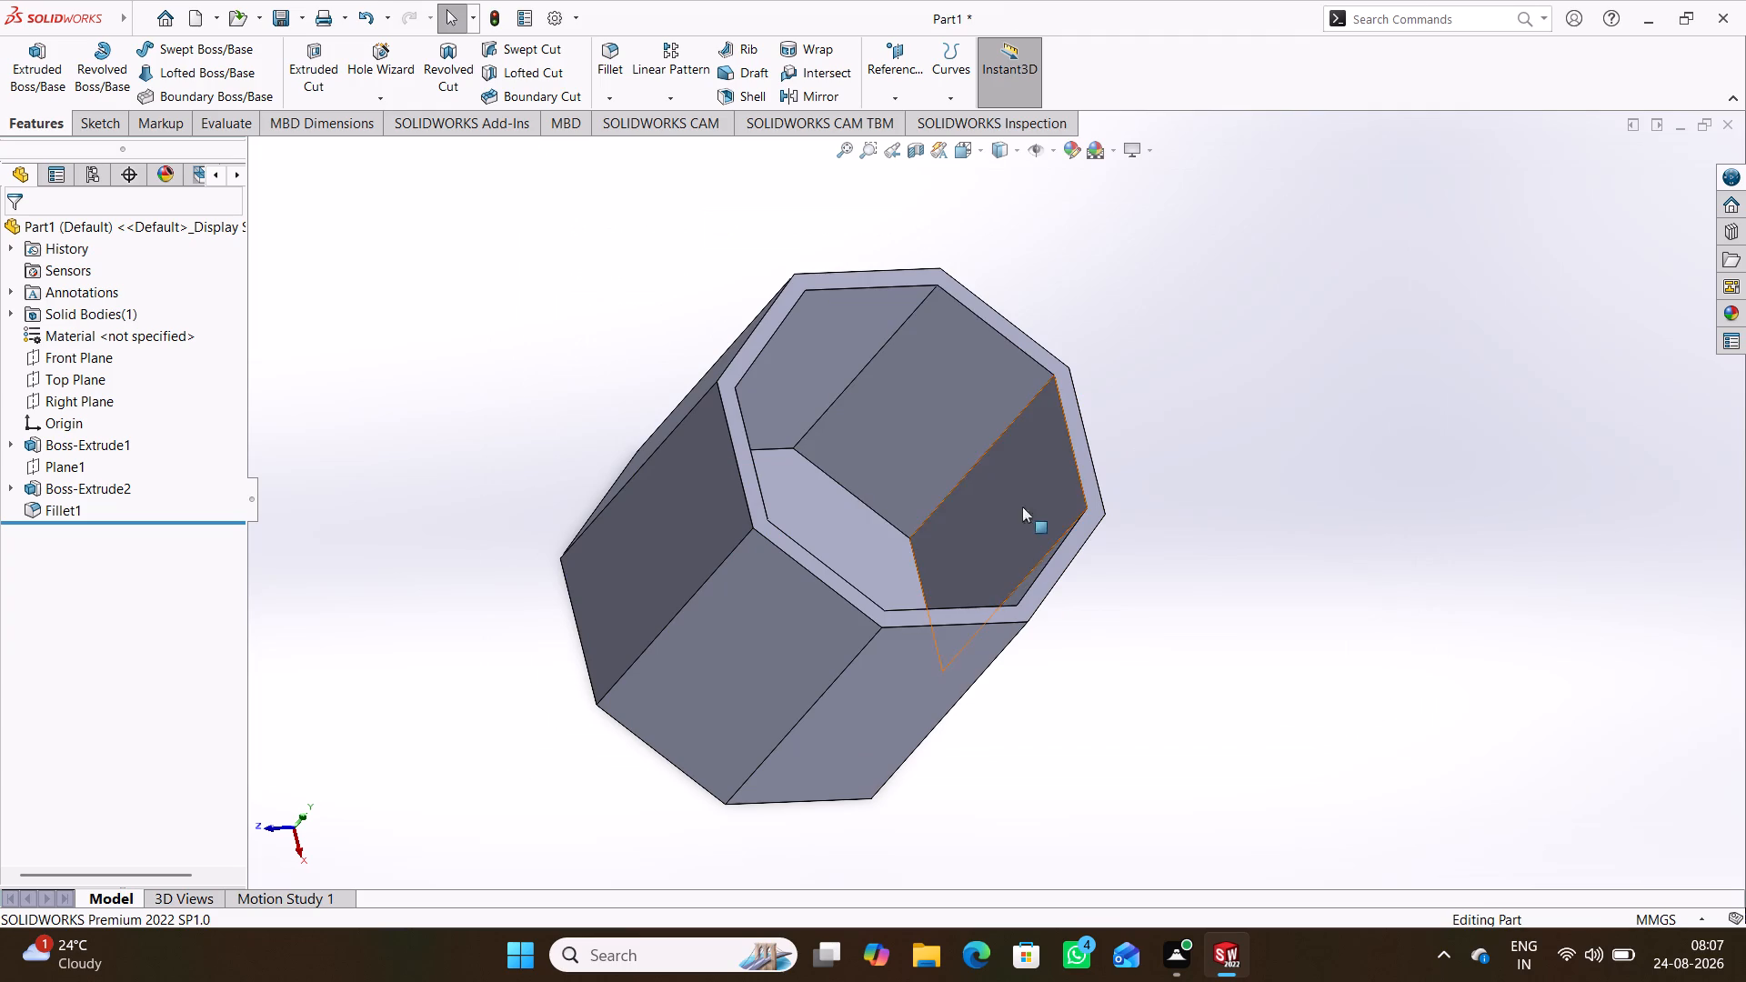
# Apply the brown glass appearance from the Glass > Gloss category to the whole part.
pyautogui.click(1731, 315)
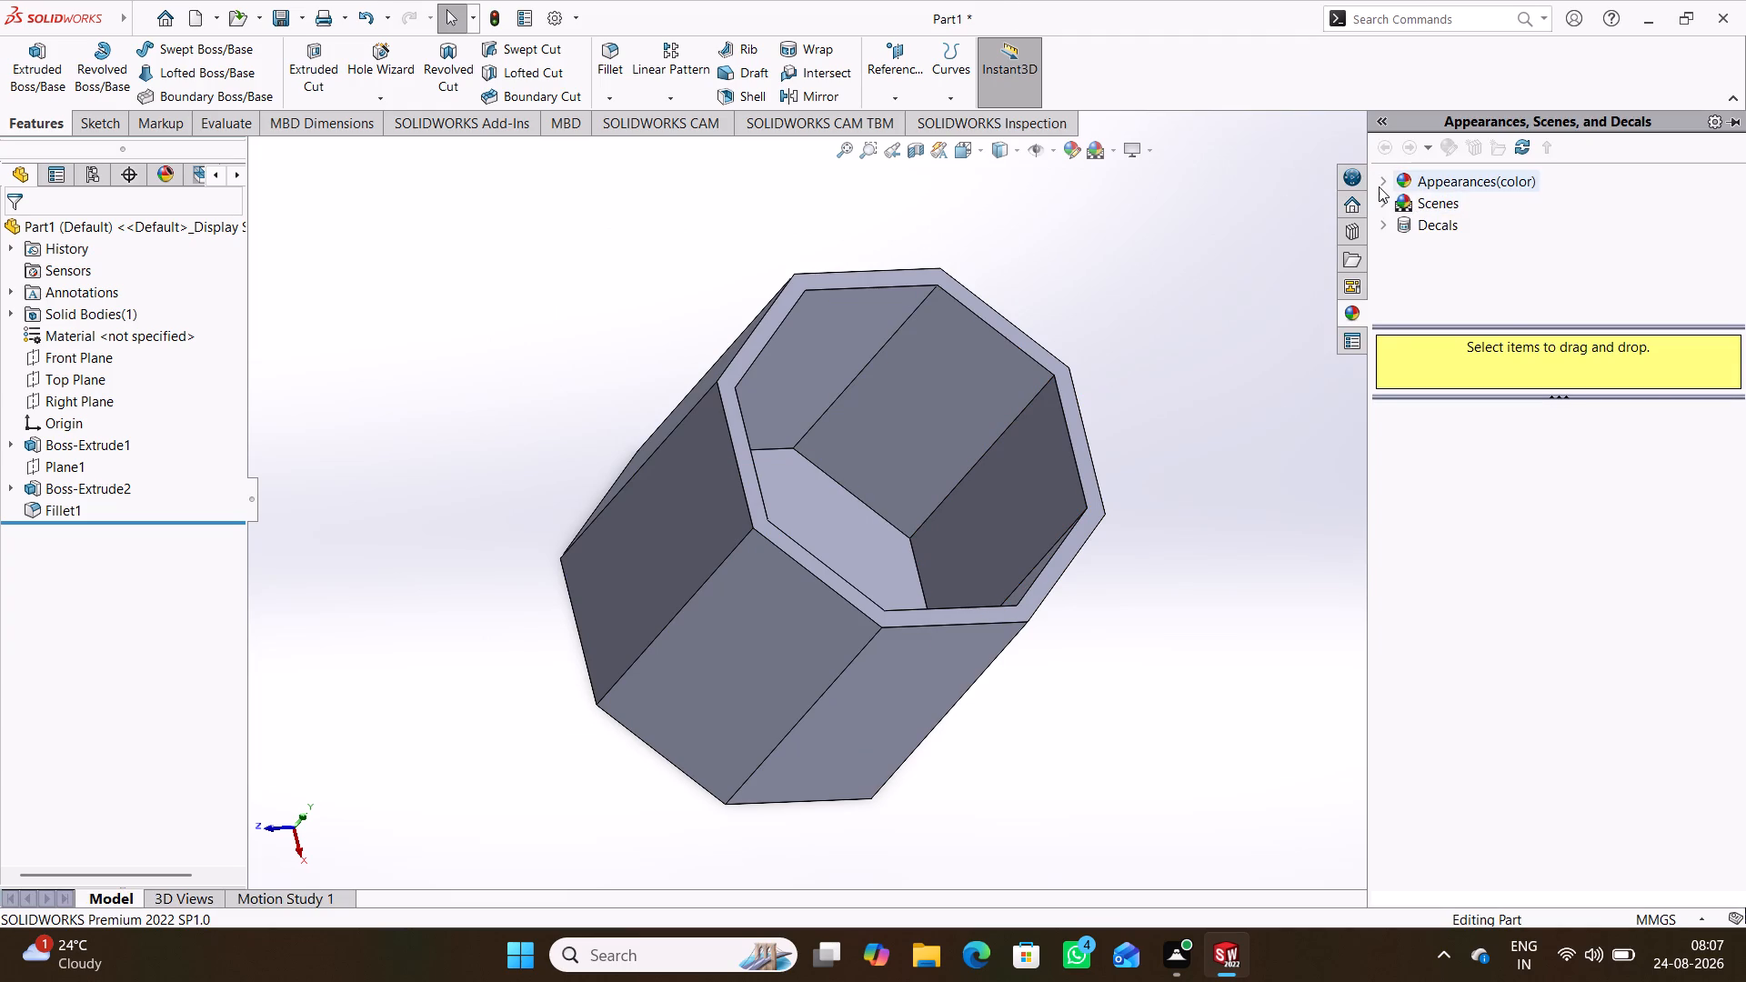
pyautogui.click(1379, 186)
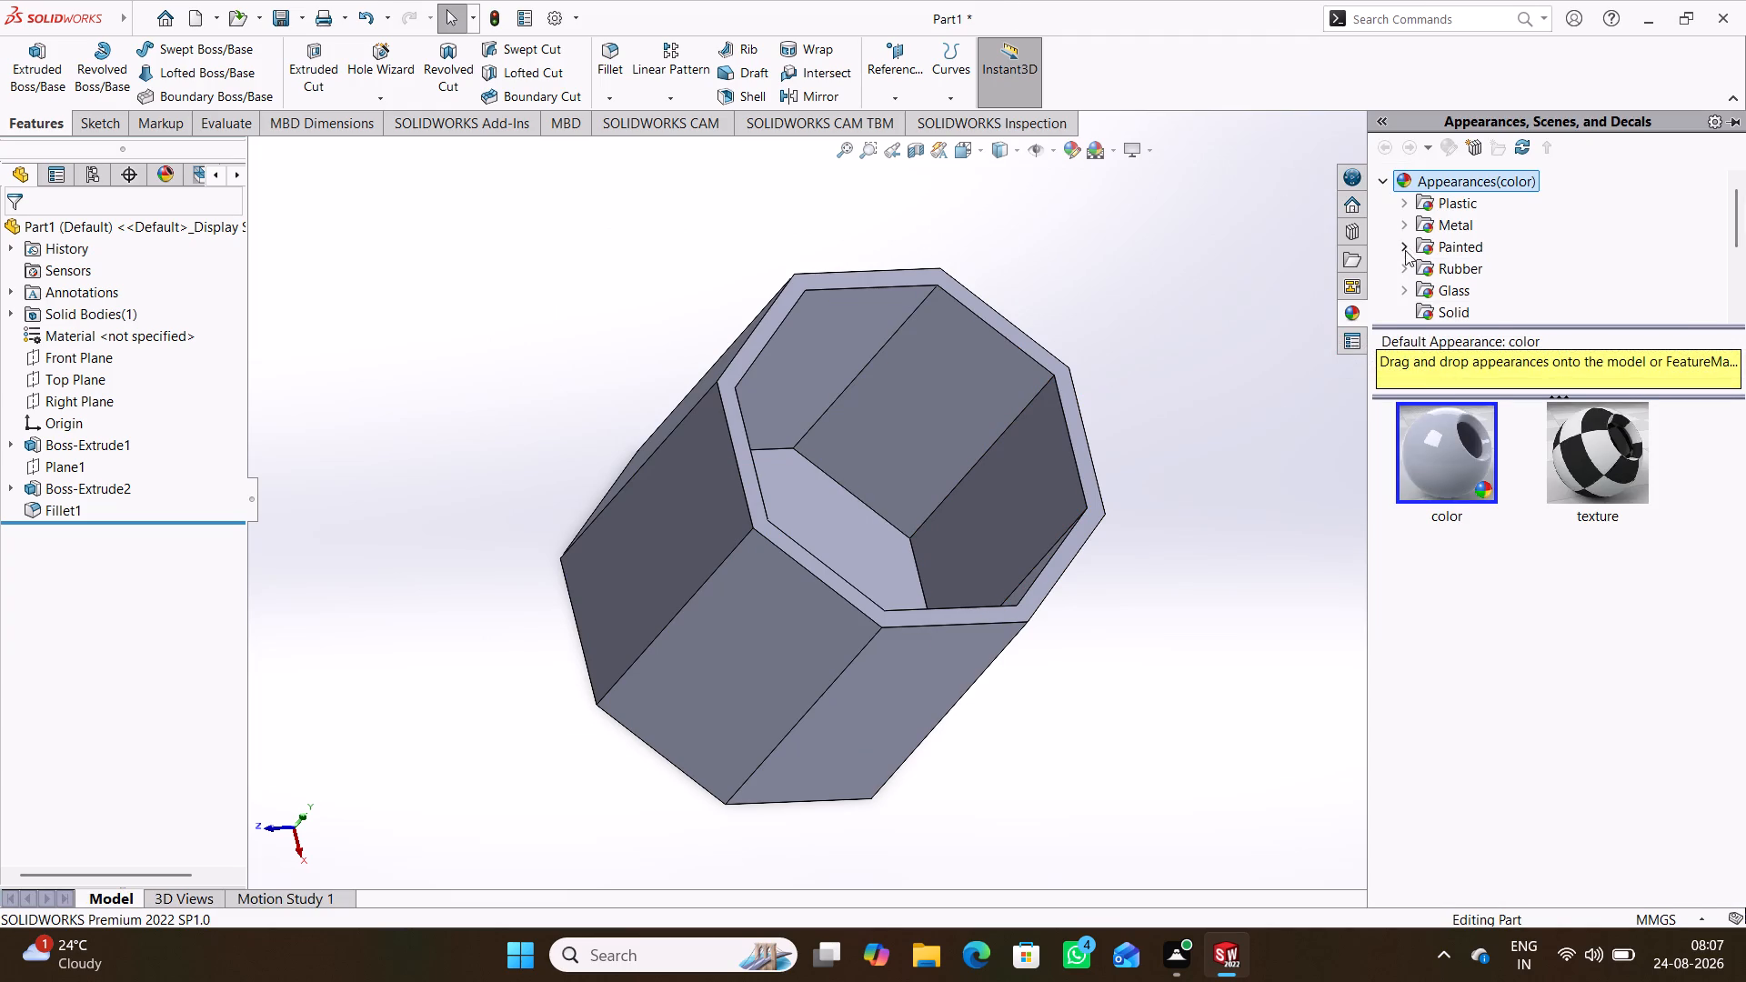
pyautogui.click(1403, 289)
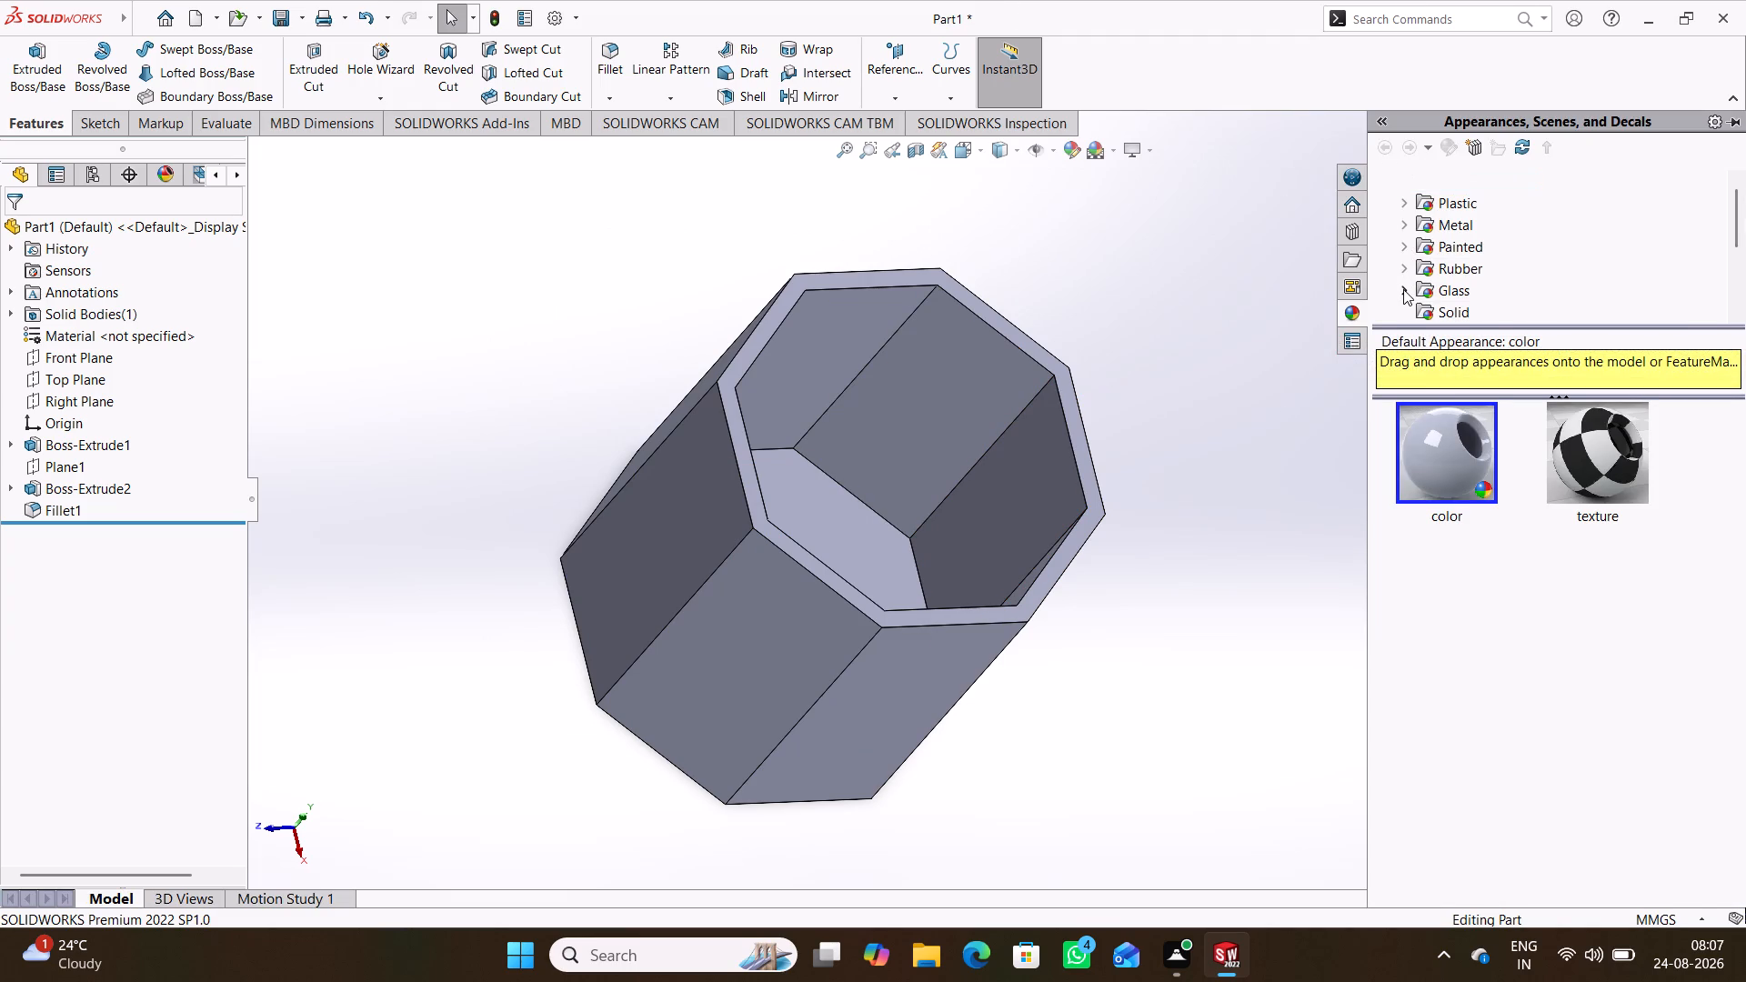
pyautogui.click(1441, 260)
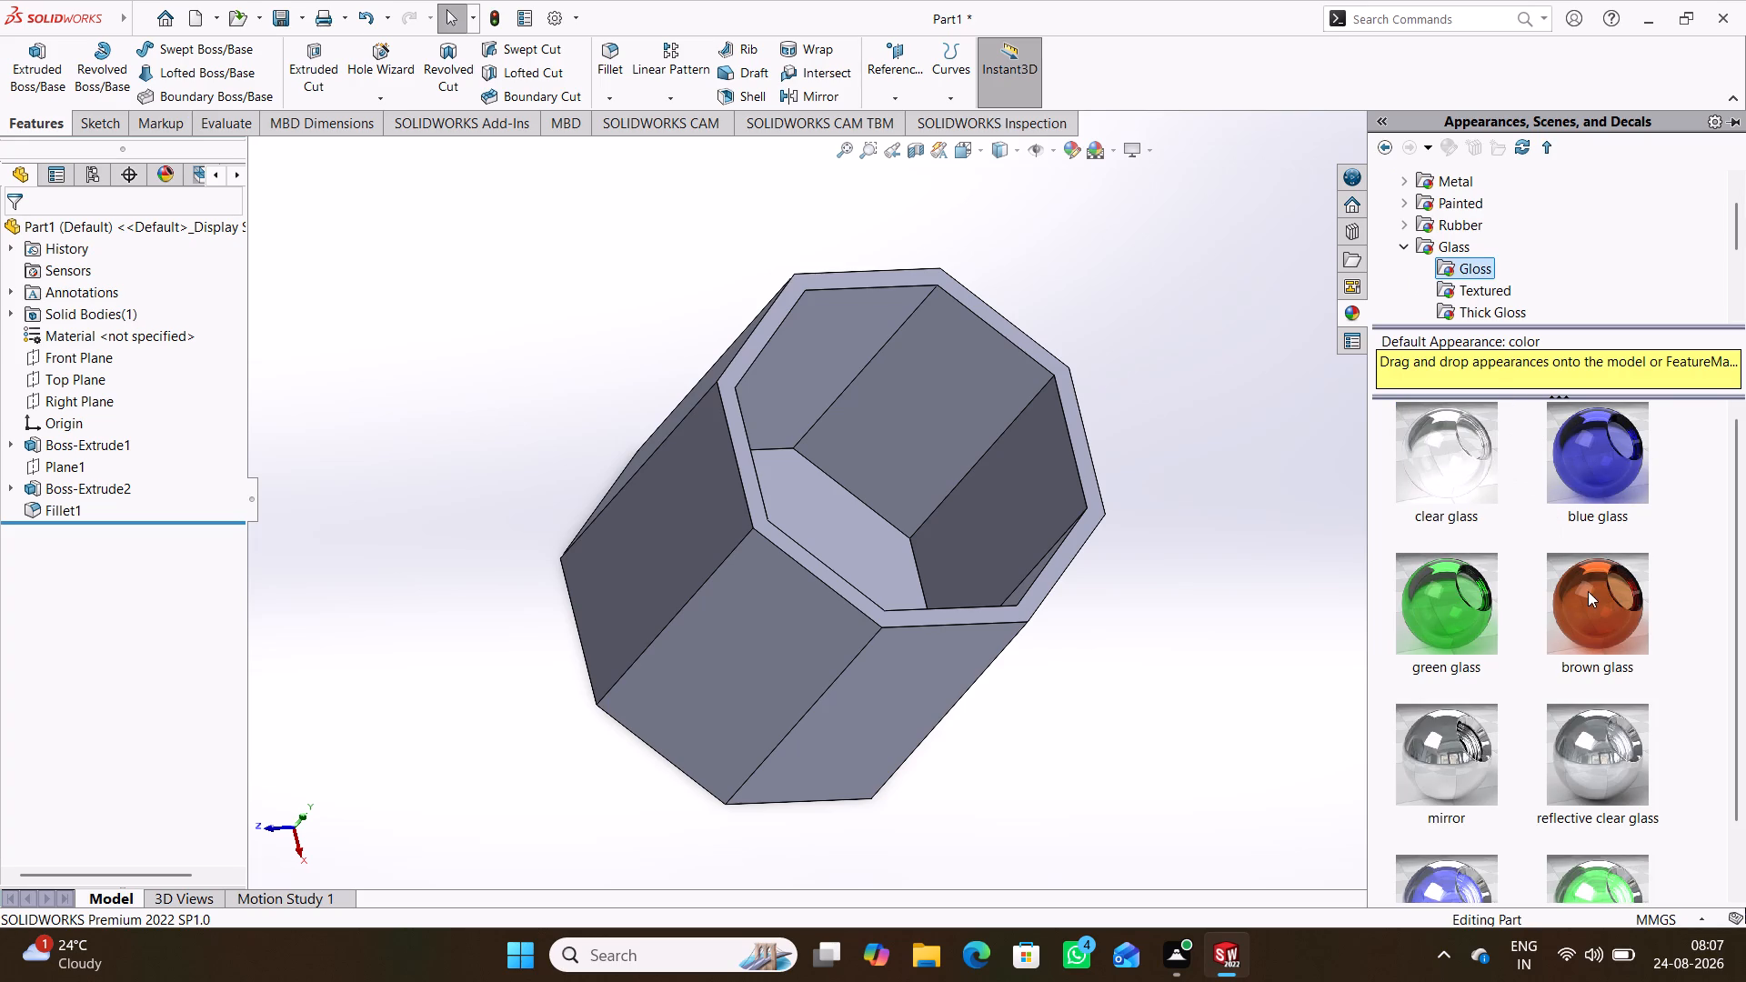
pyautogui.moveTo(1590, 593); pyautogui.dragTo(905, 610)
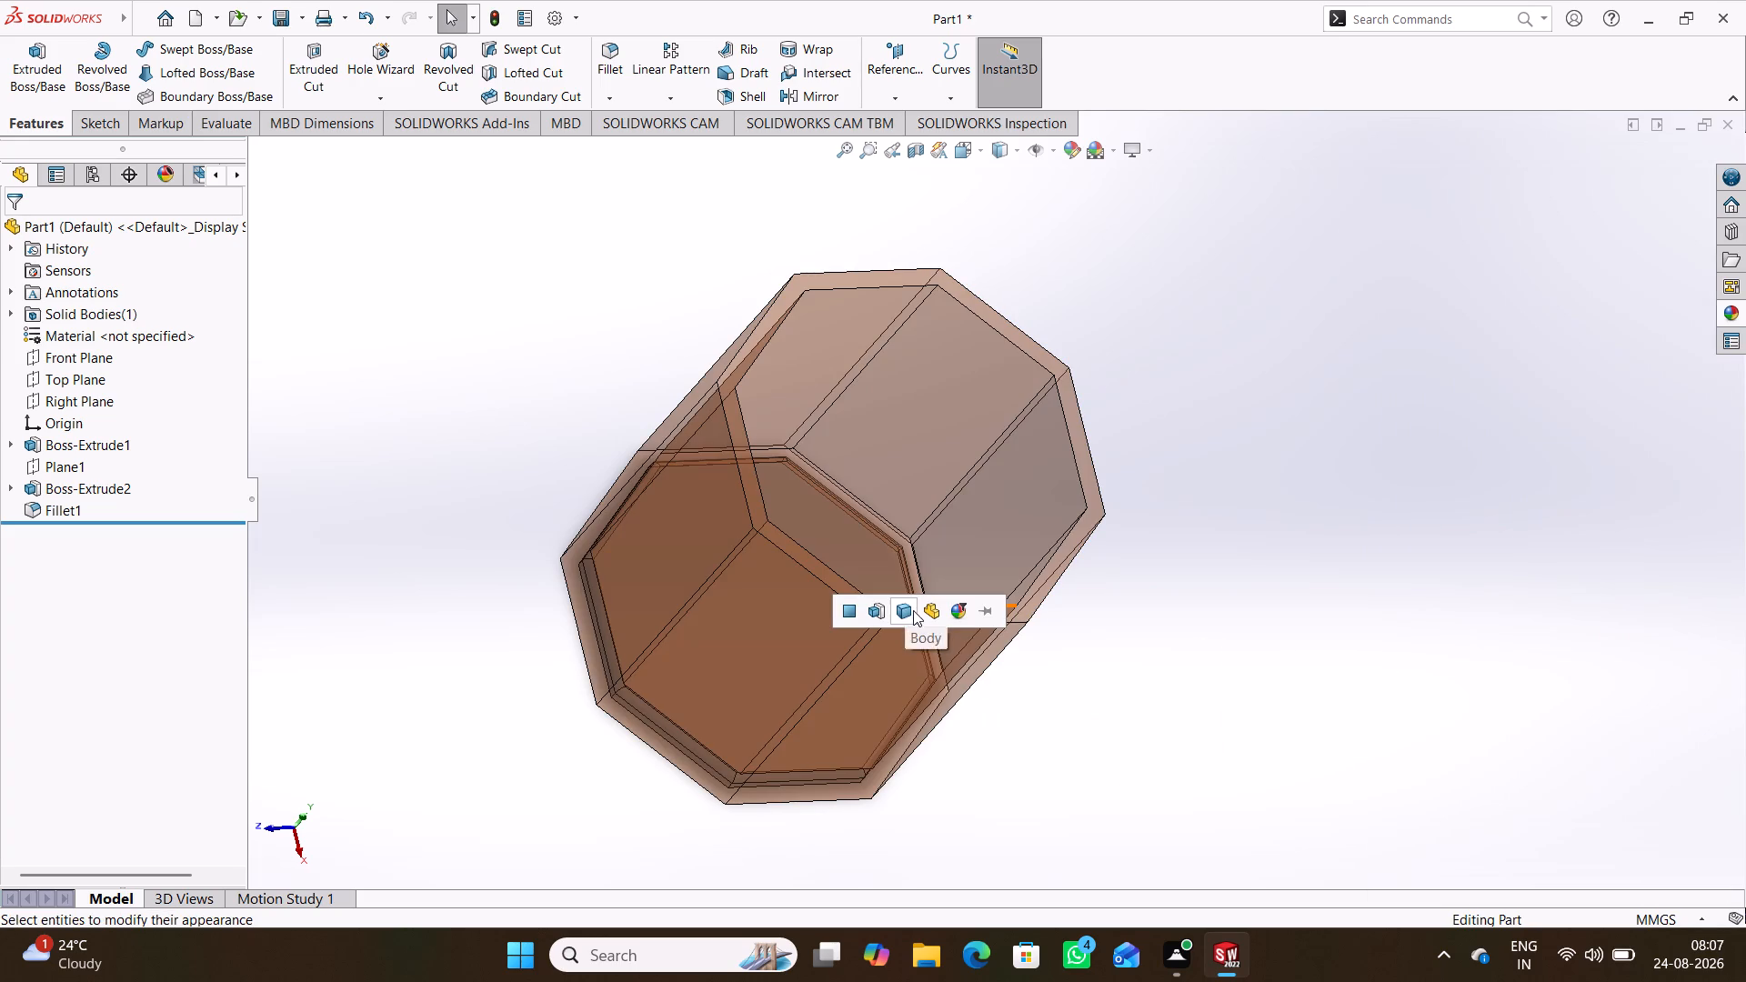
pyautogui.click(937, 615)
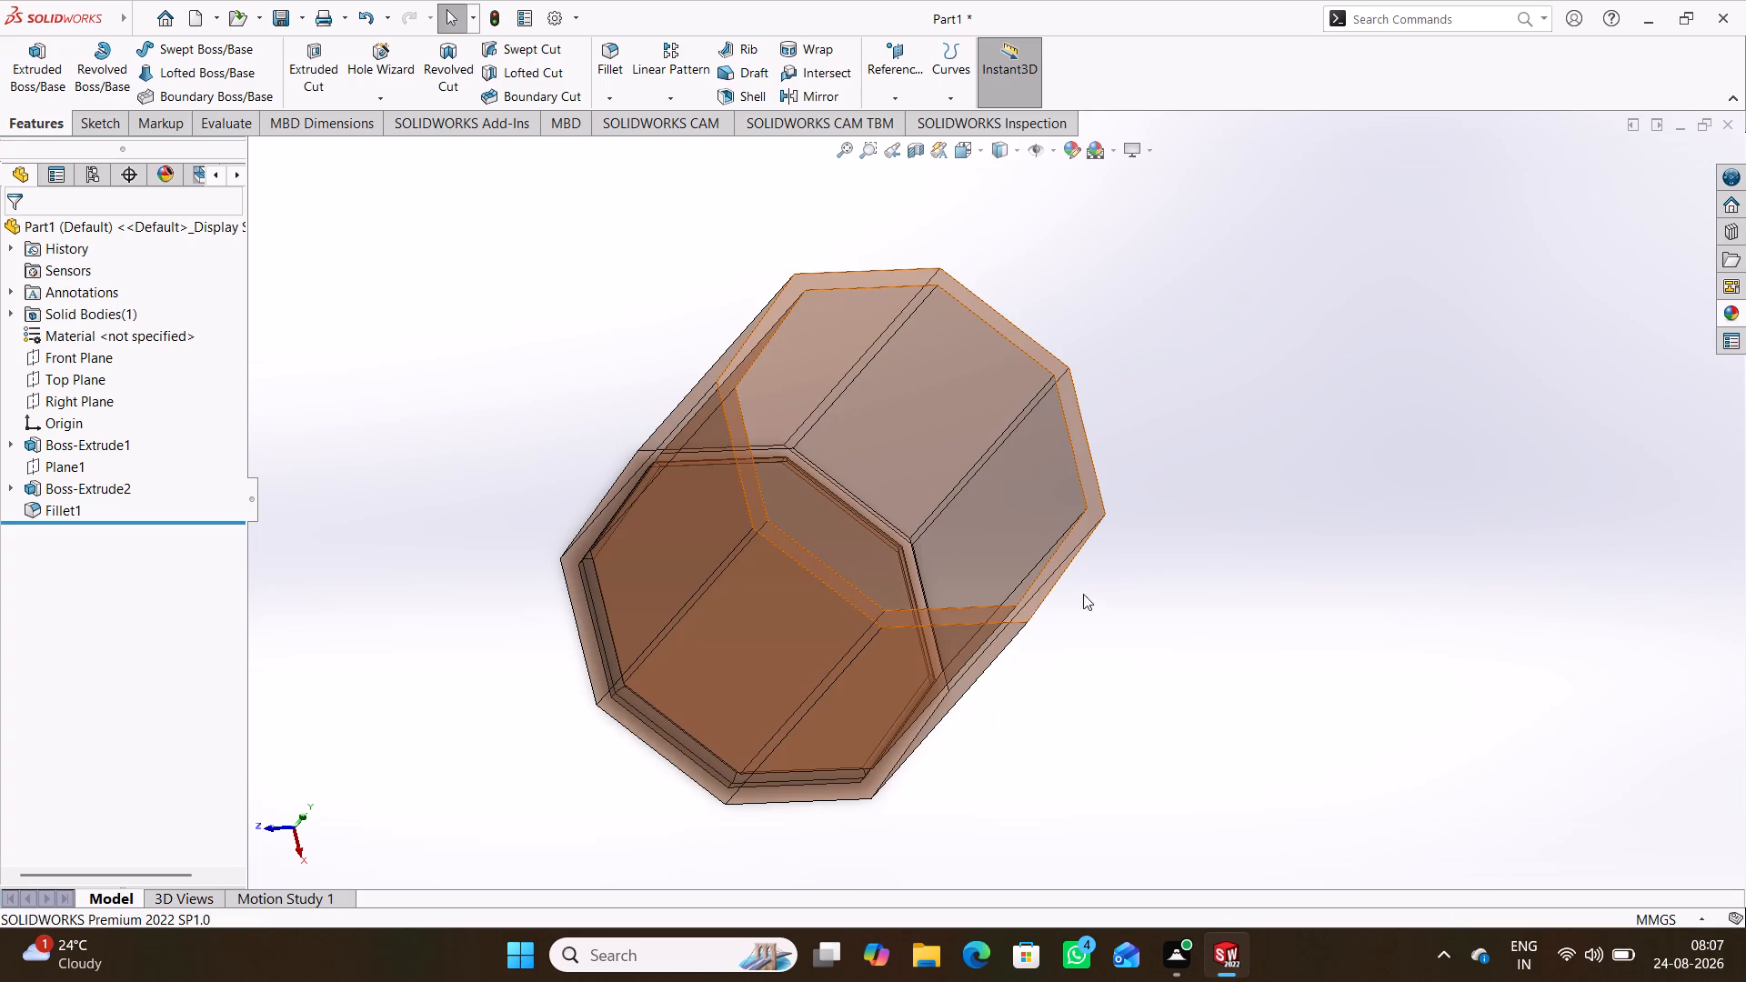
pyautogui.click(1223, 551)
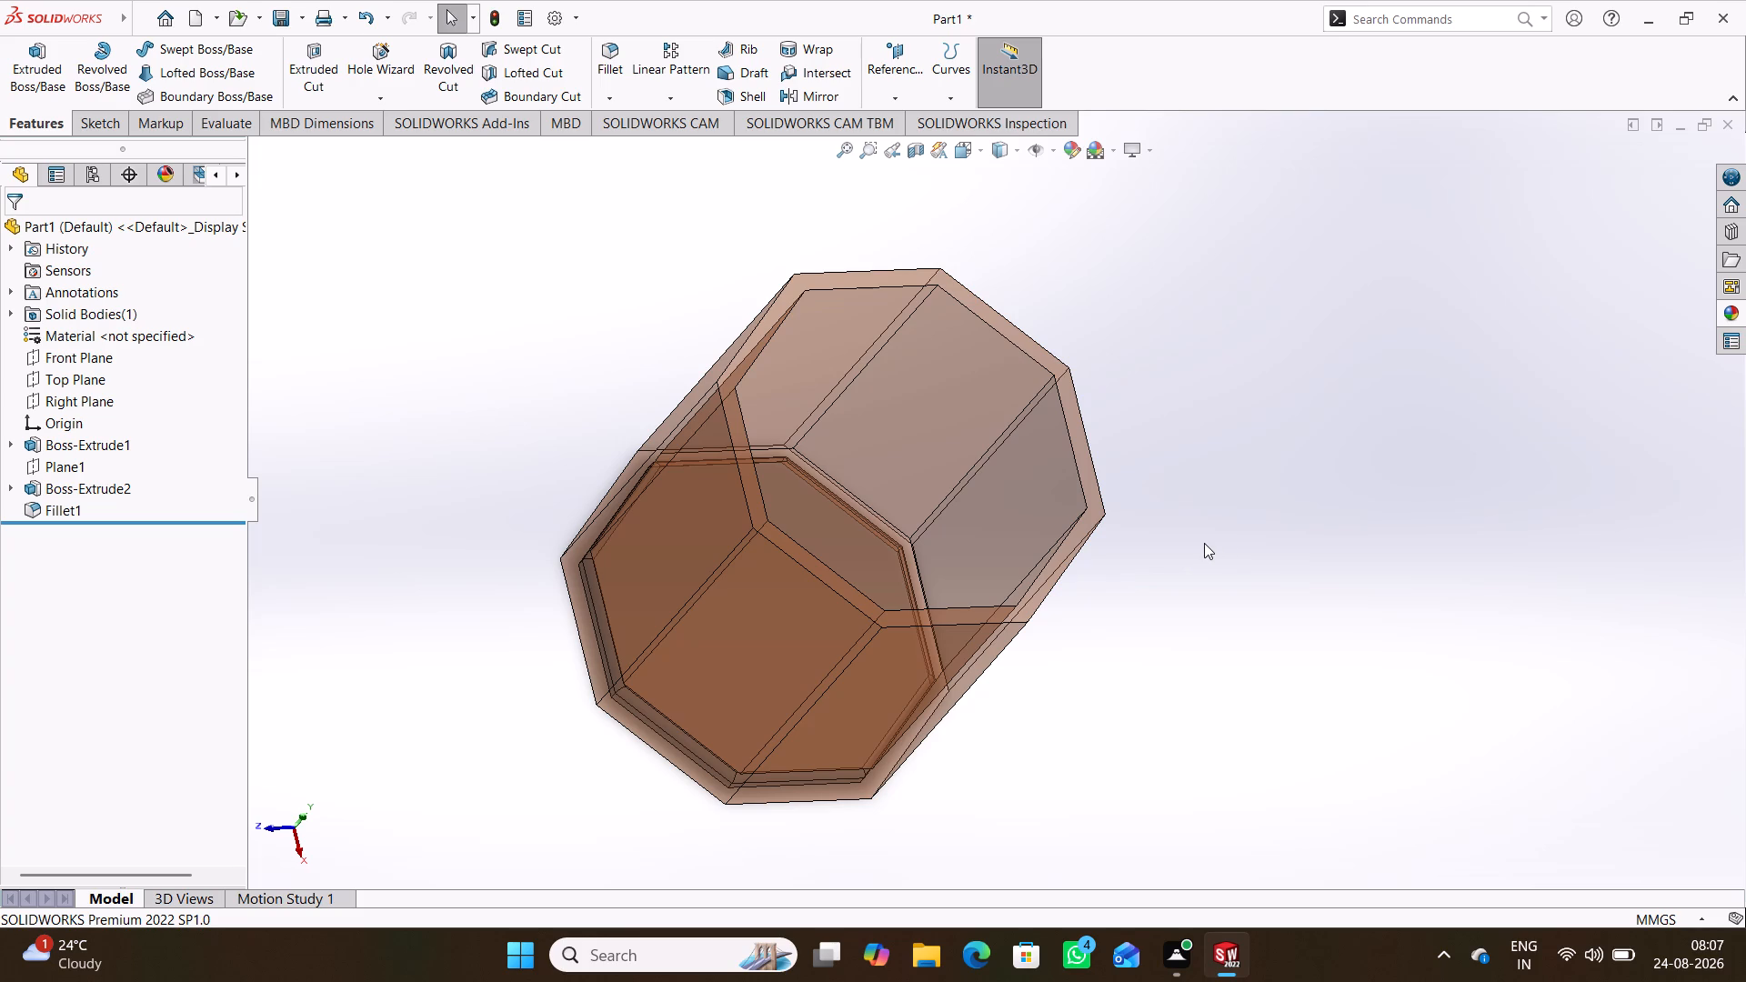
# Examine the transparent mug's walls, floor and underside fillet from several angles and close up.
pyautogui.hotkey('ctrl', '7')
pyautogui.doubleClick(1329, 466)
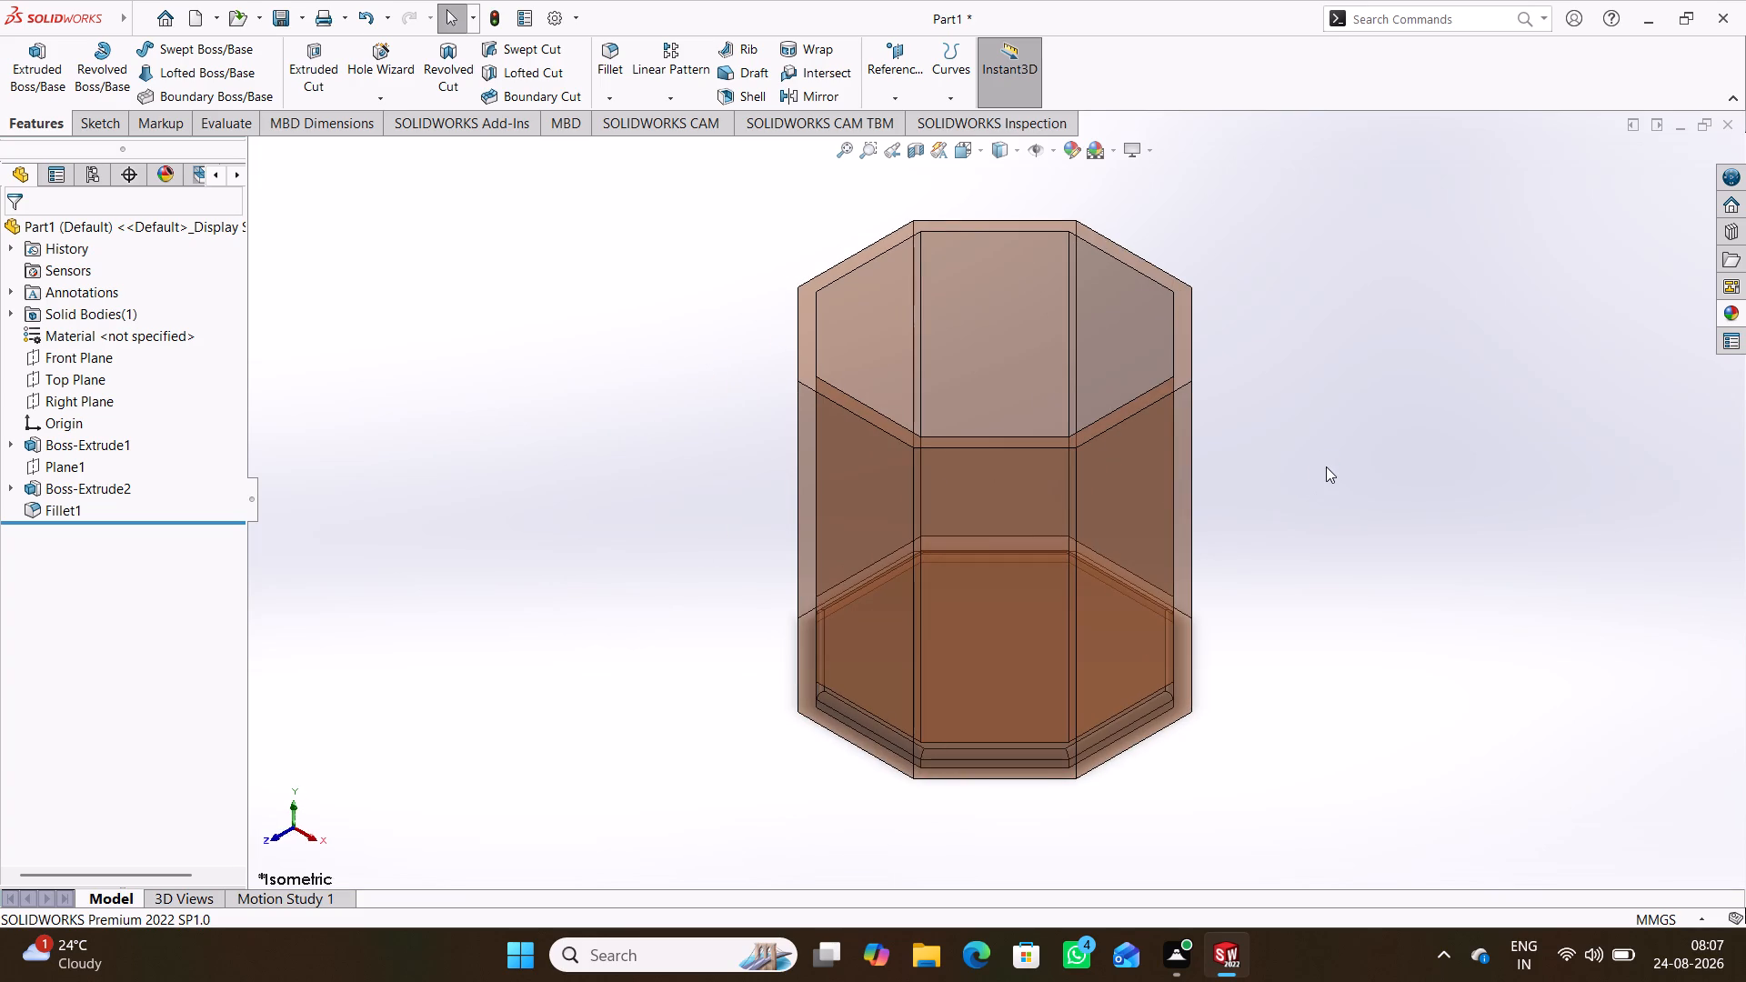
pyautogui.moveTo(1326, 466); pyautogui.dragTo(1096, 736, button='middle')
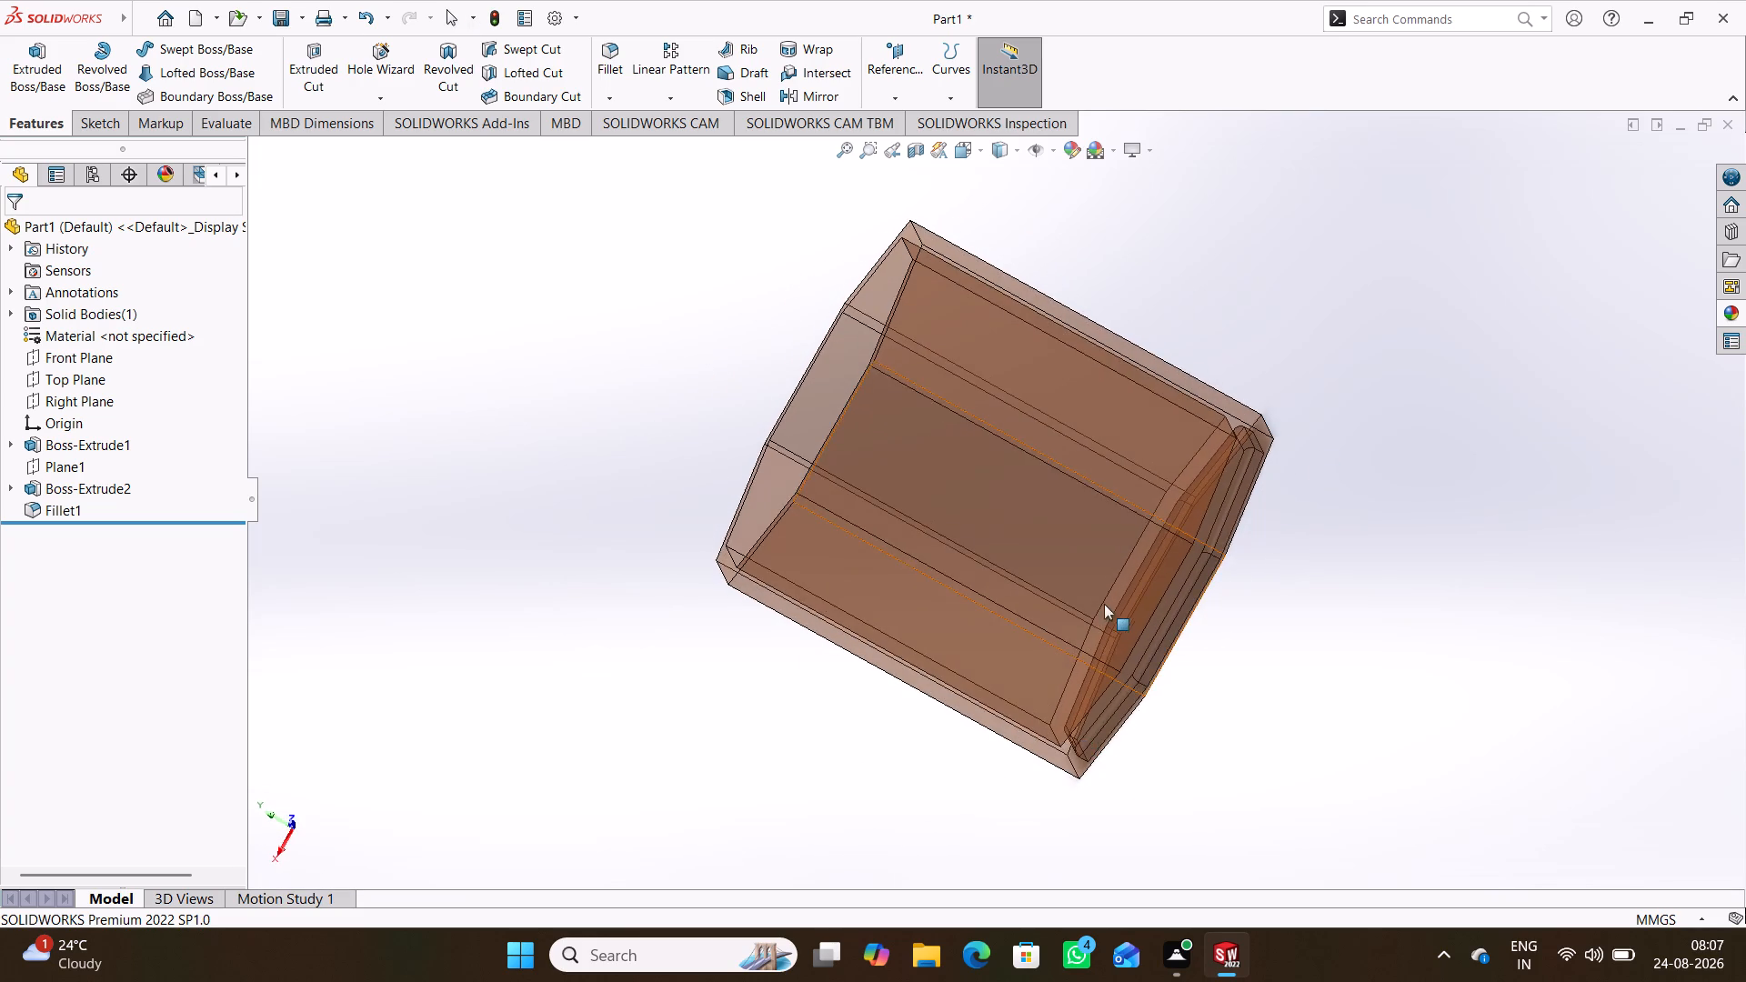
pyautogui.moveTo(1105, 591); pyautogui.dragTo(1082, 745, button='middle')
pyautogui.moveTo(1022, 519); pyautogui.dragTo(1194, 556, button='middle')
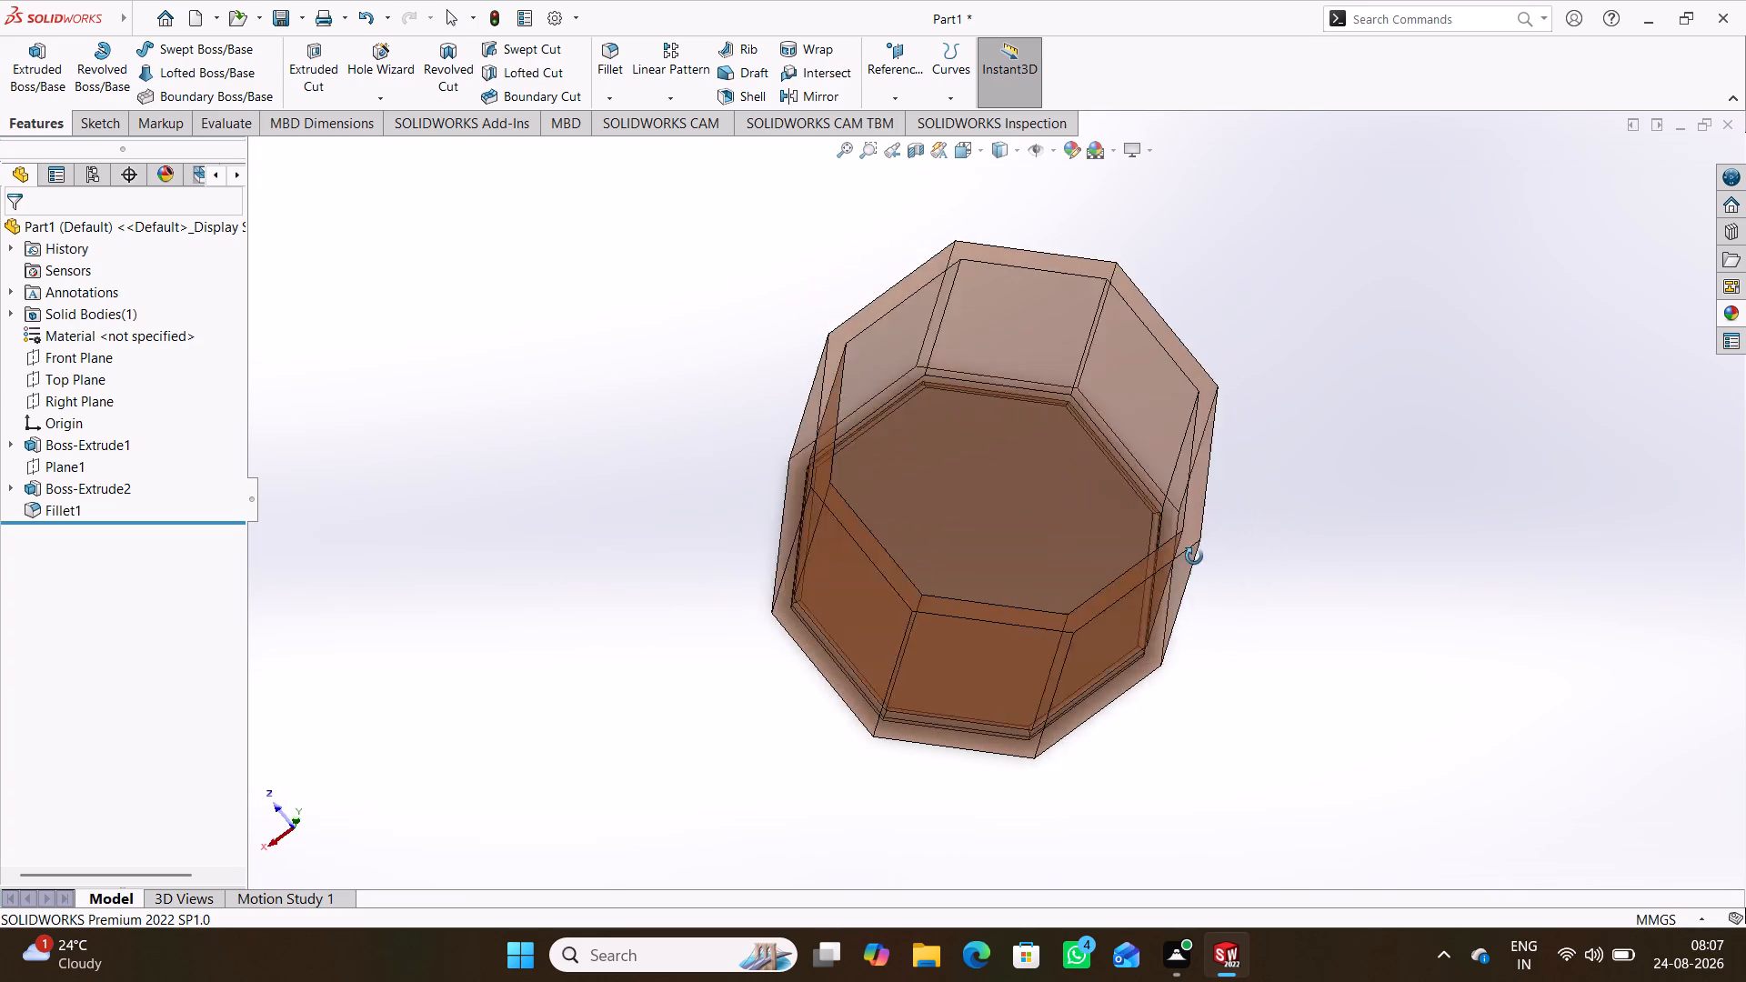
pyautogui.moveTo(1194, 556); pyautogui.dragTo(1054, 476, button='middle')
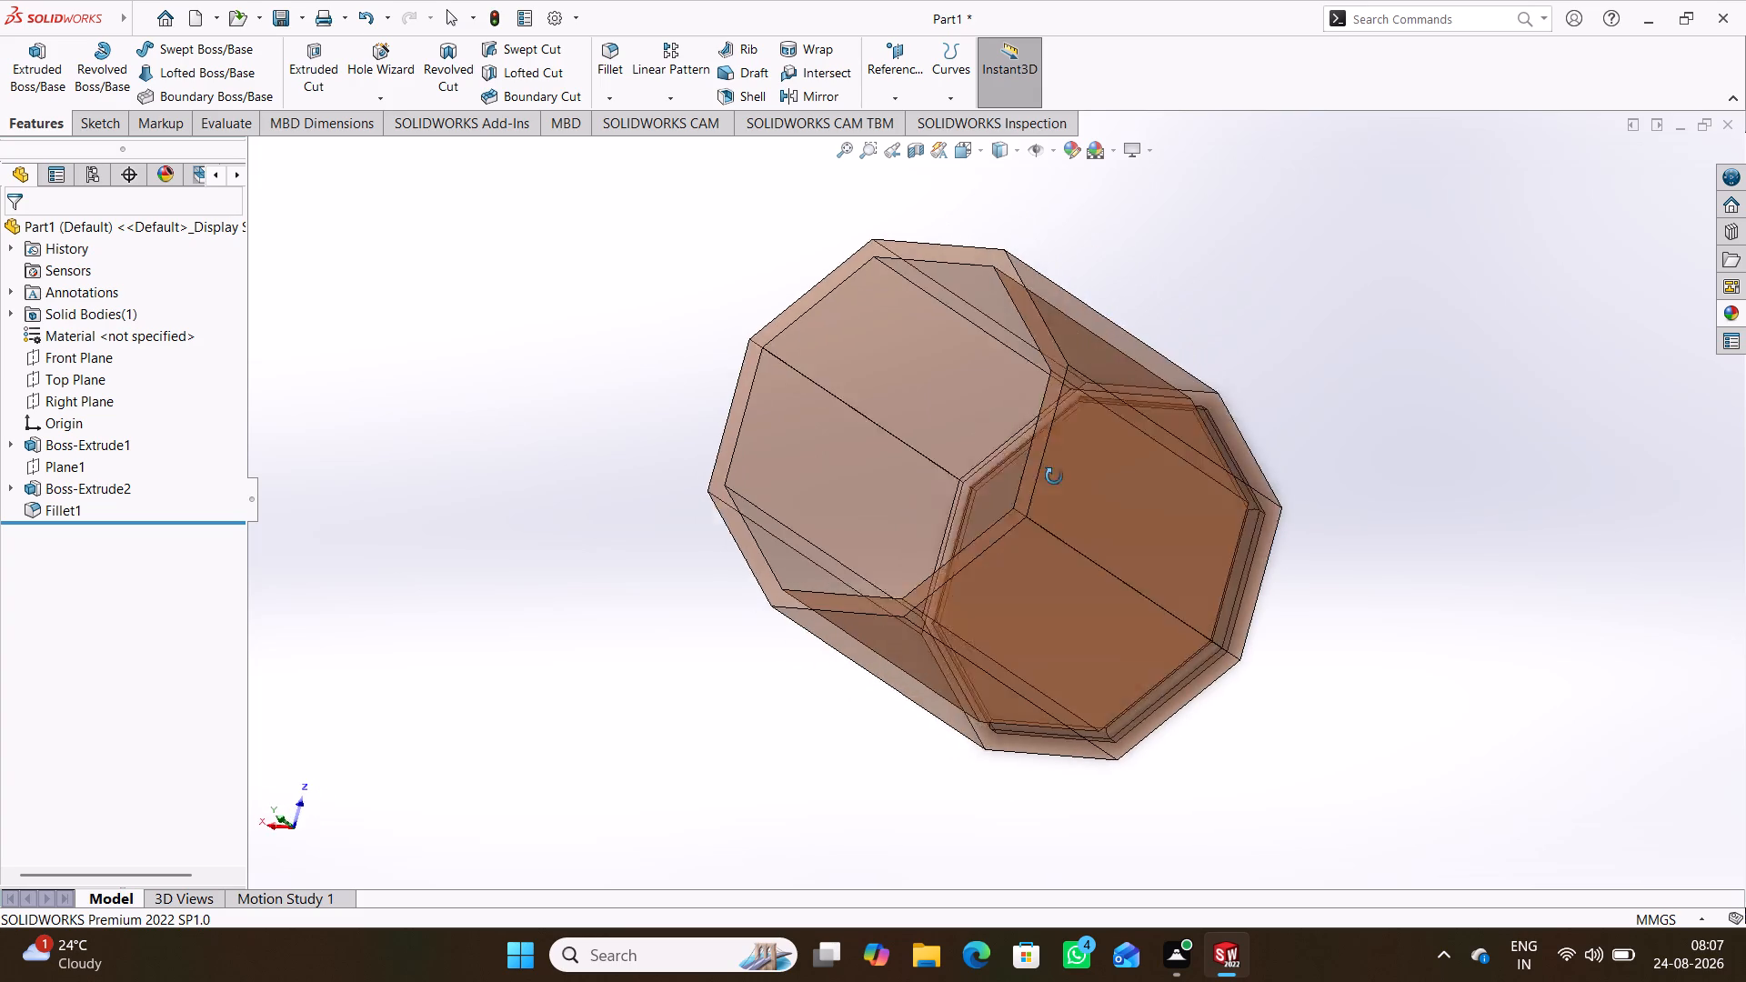
pyautogui.moveTo(1054, 476); pyautogui.dragTo(919, 560, button='middle')
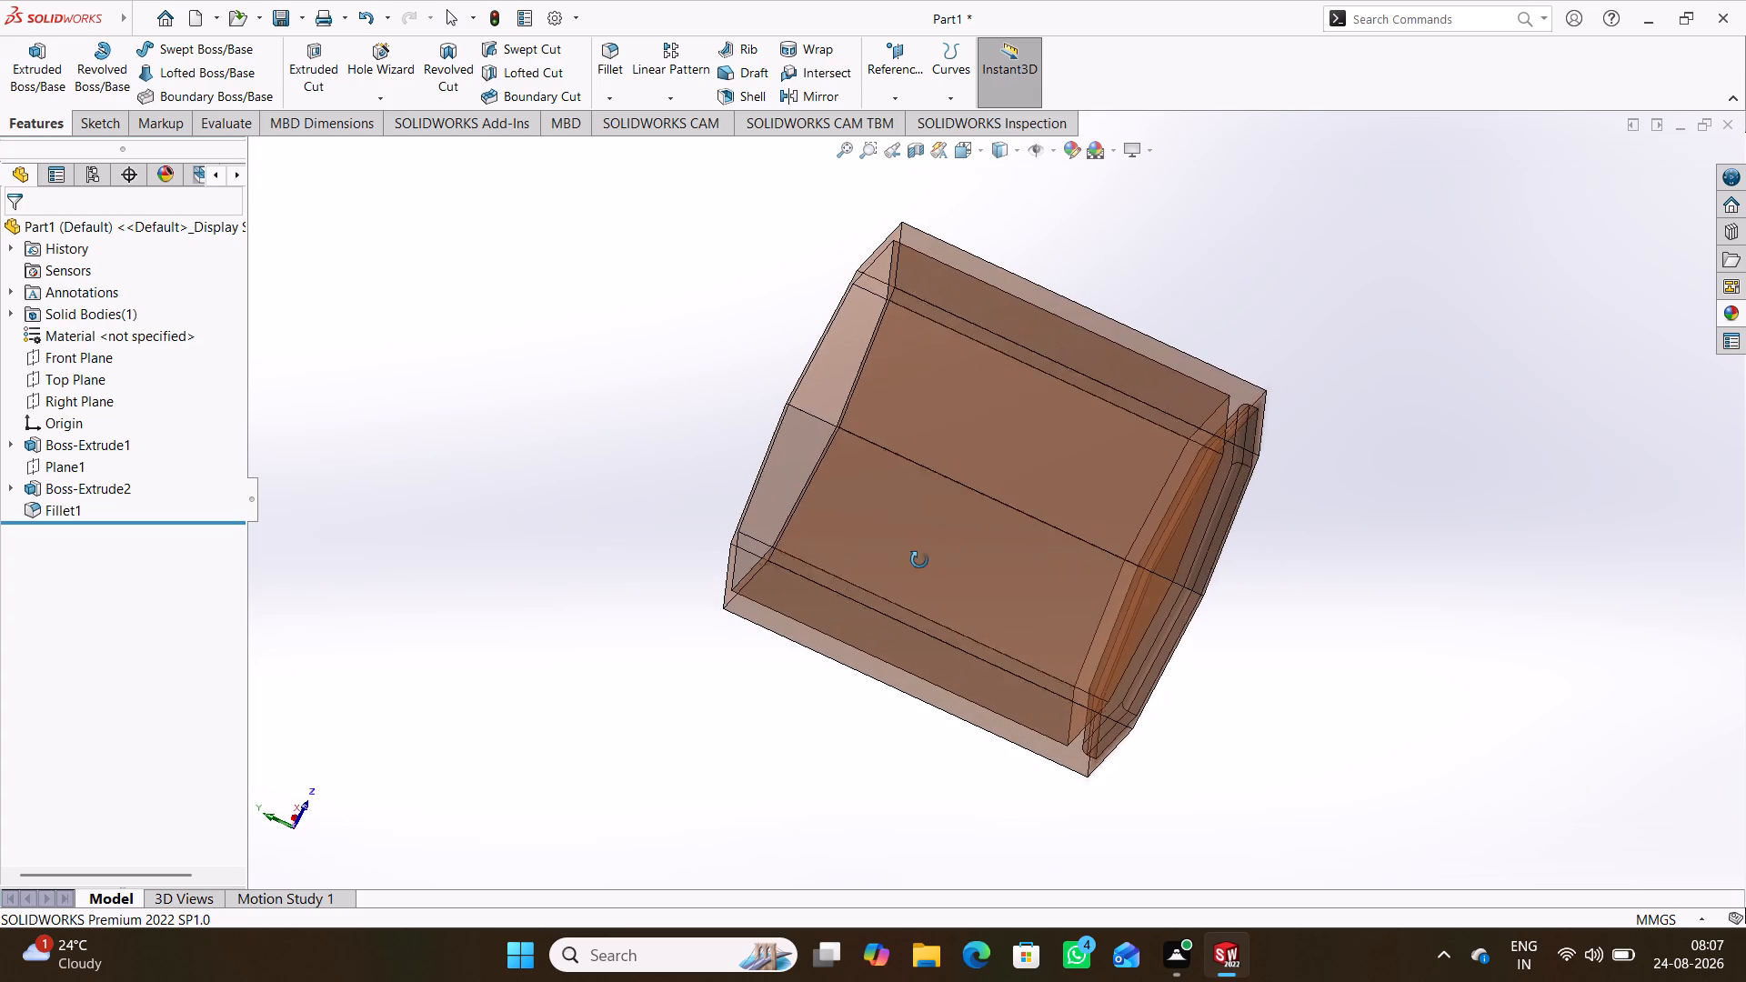
pyautogui.moveTo(919, 560); pyautogui.dragTo(908, 612, button='middle')
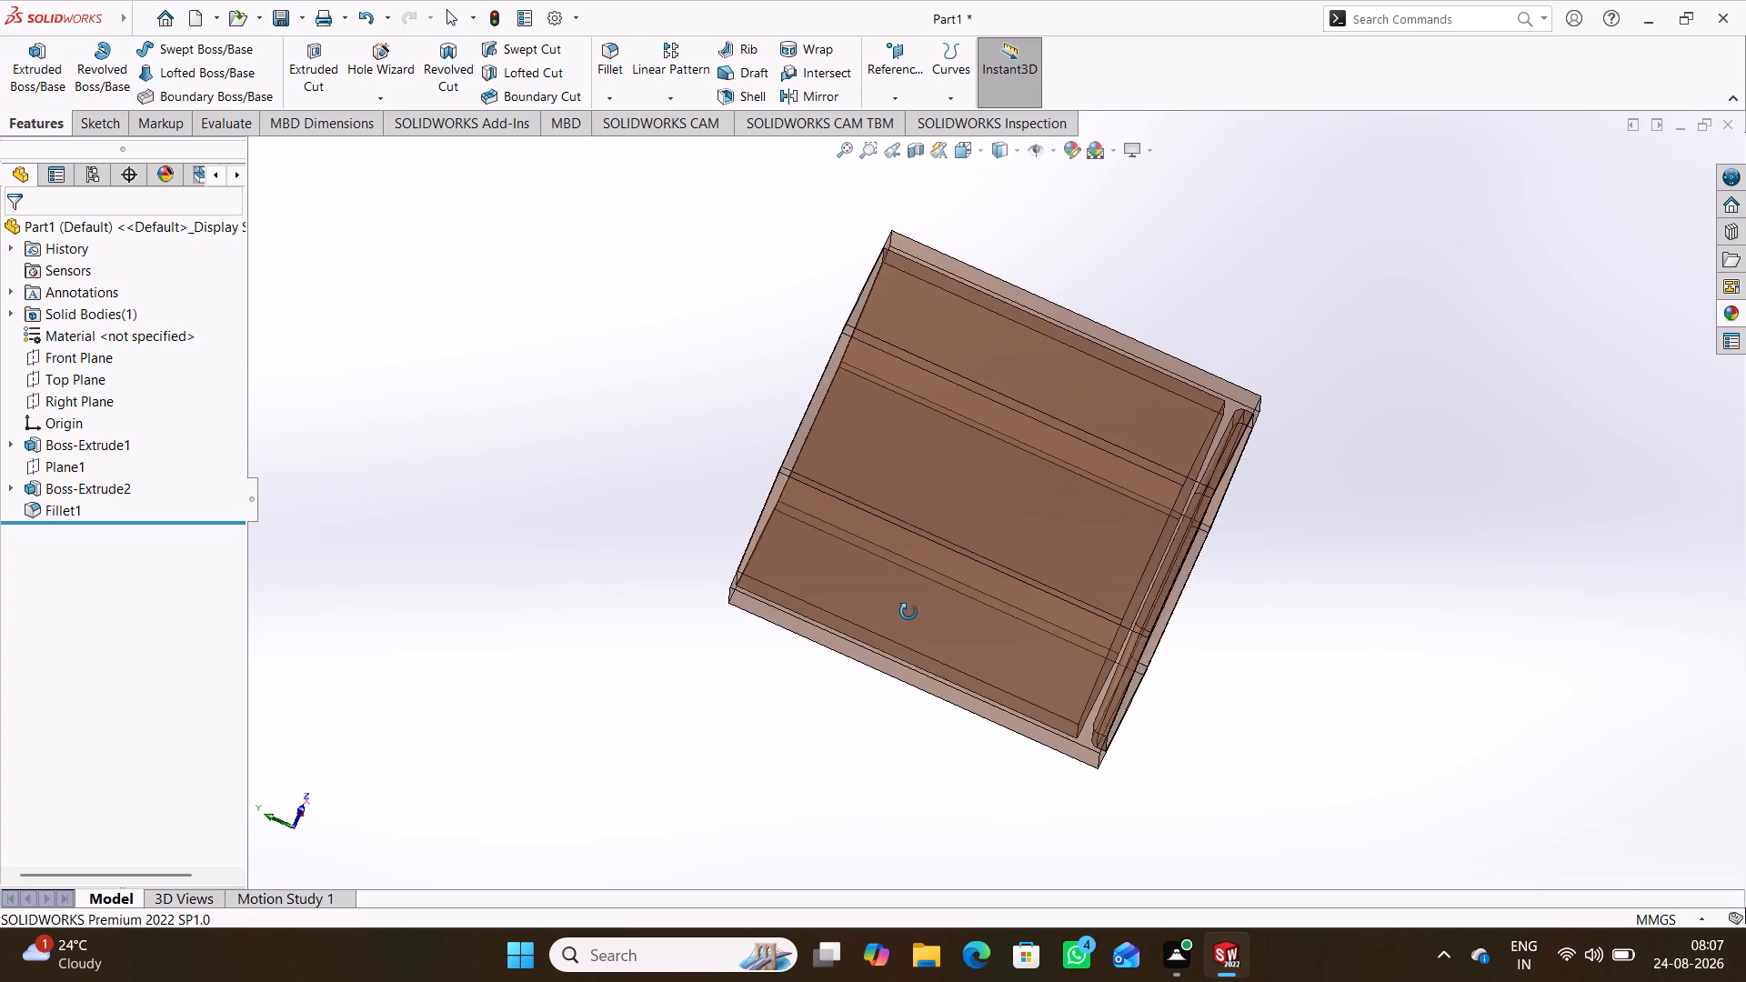
pyautogui.moveTo(908, 612); pyautogui.dragTo(905, 625, button='middle')
pyautogui.scroll(-6, 1037, 547)
pyautogui.scroll(1, 1068, 553)
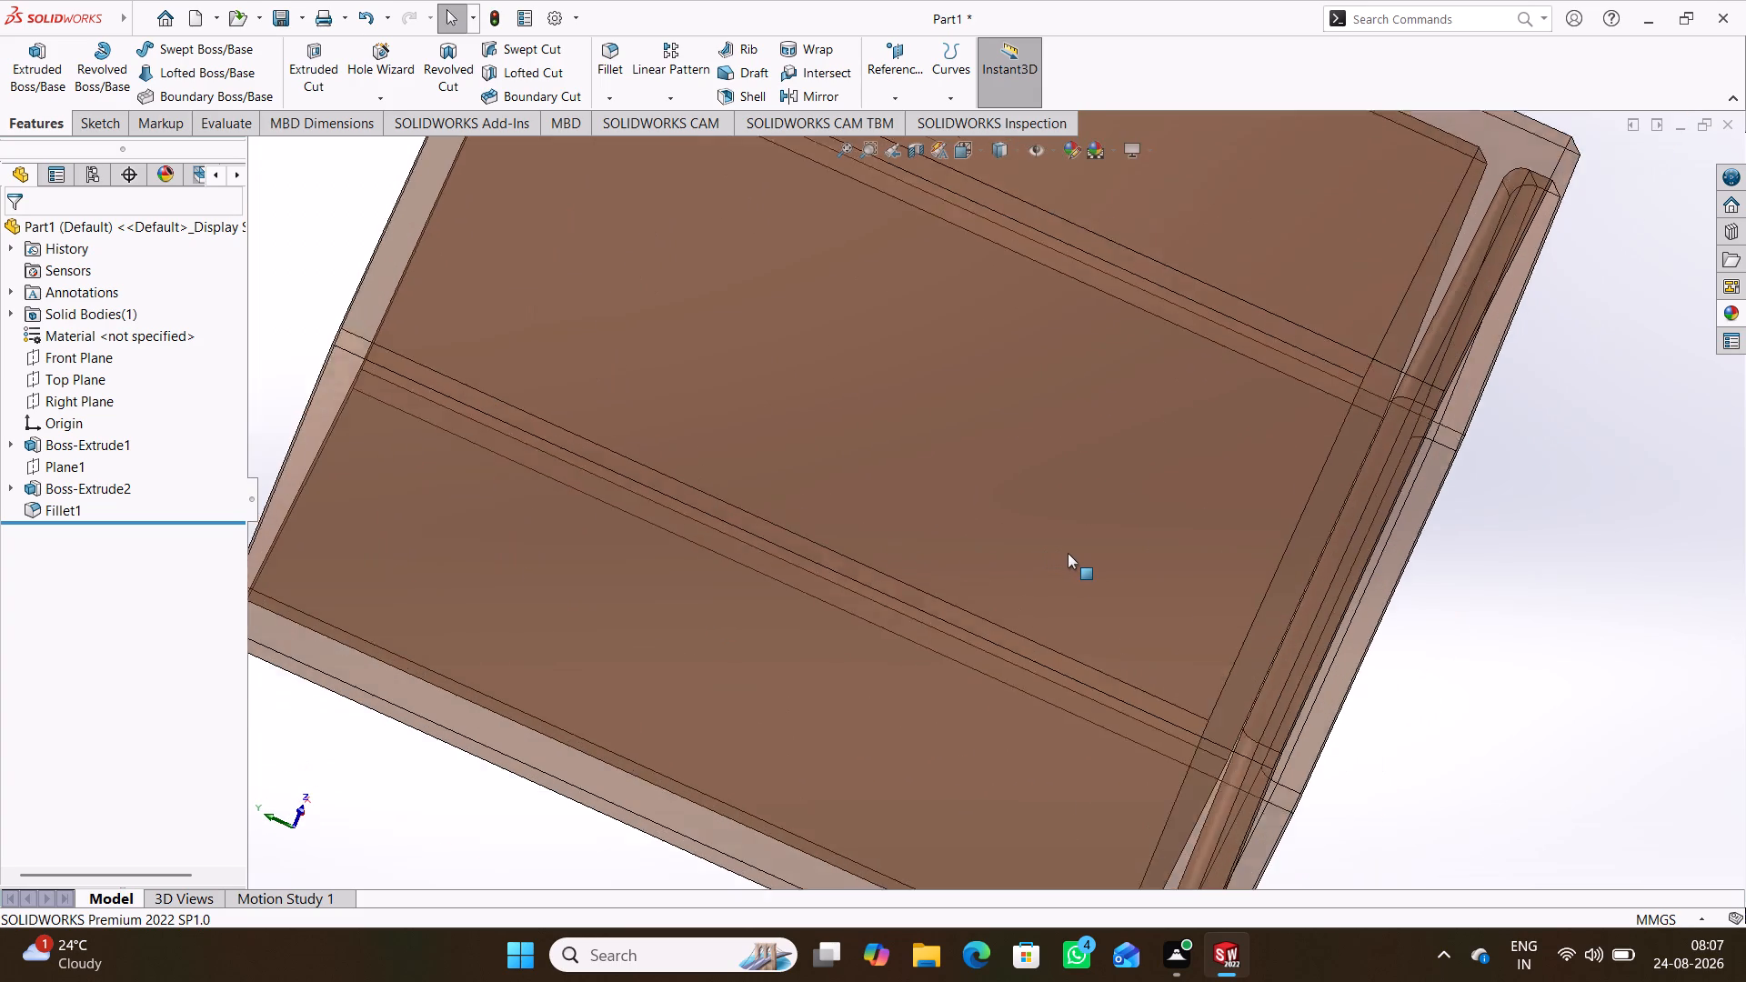
pyautogui.scroll(2, 1068, 553)
pyautogui.moveTo(1098, 540); pyautogui.dragTo(1083, 566, button='middle')
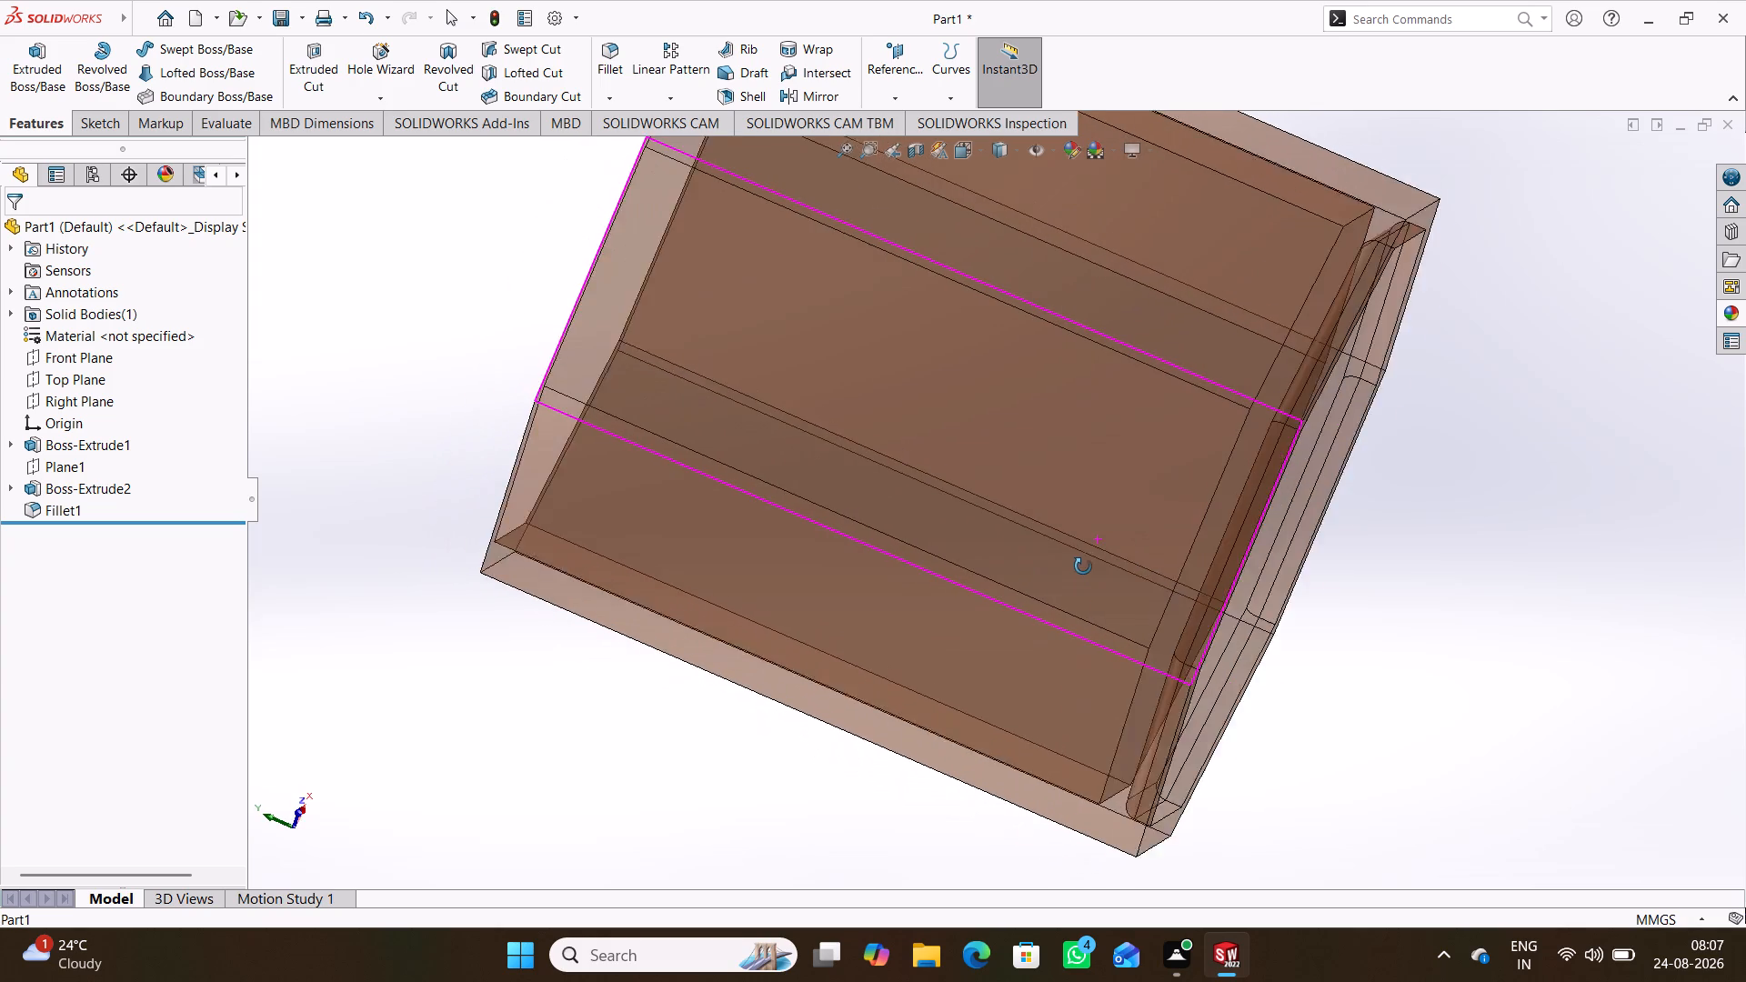
pyautogui.moveTo(1083, 566); pyautogui.dragTo(989, 521, button='middle')
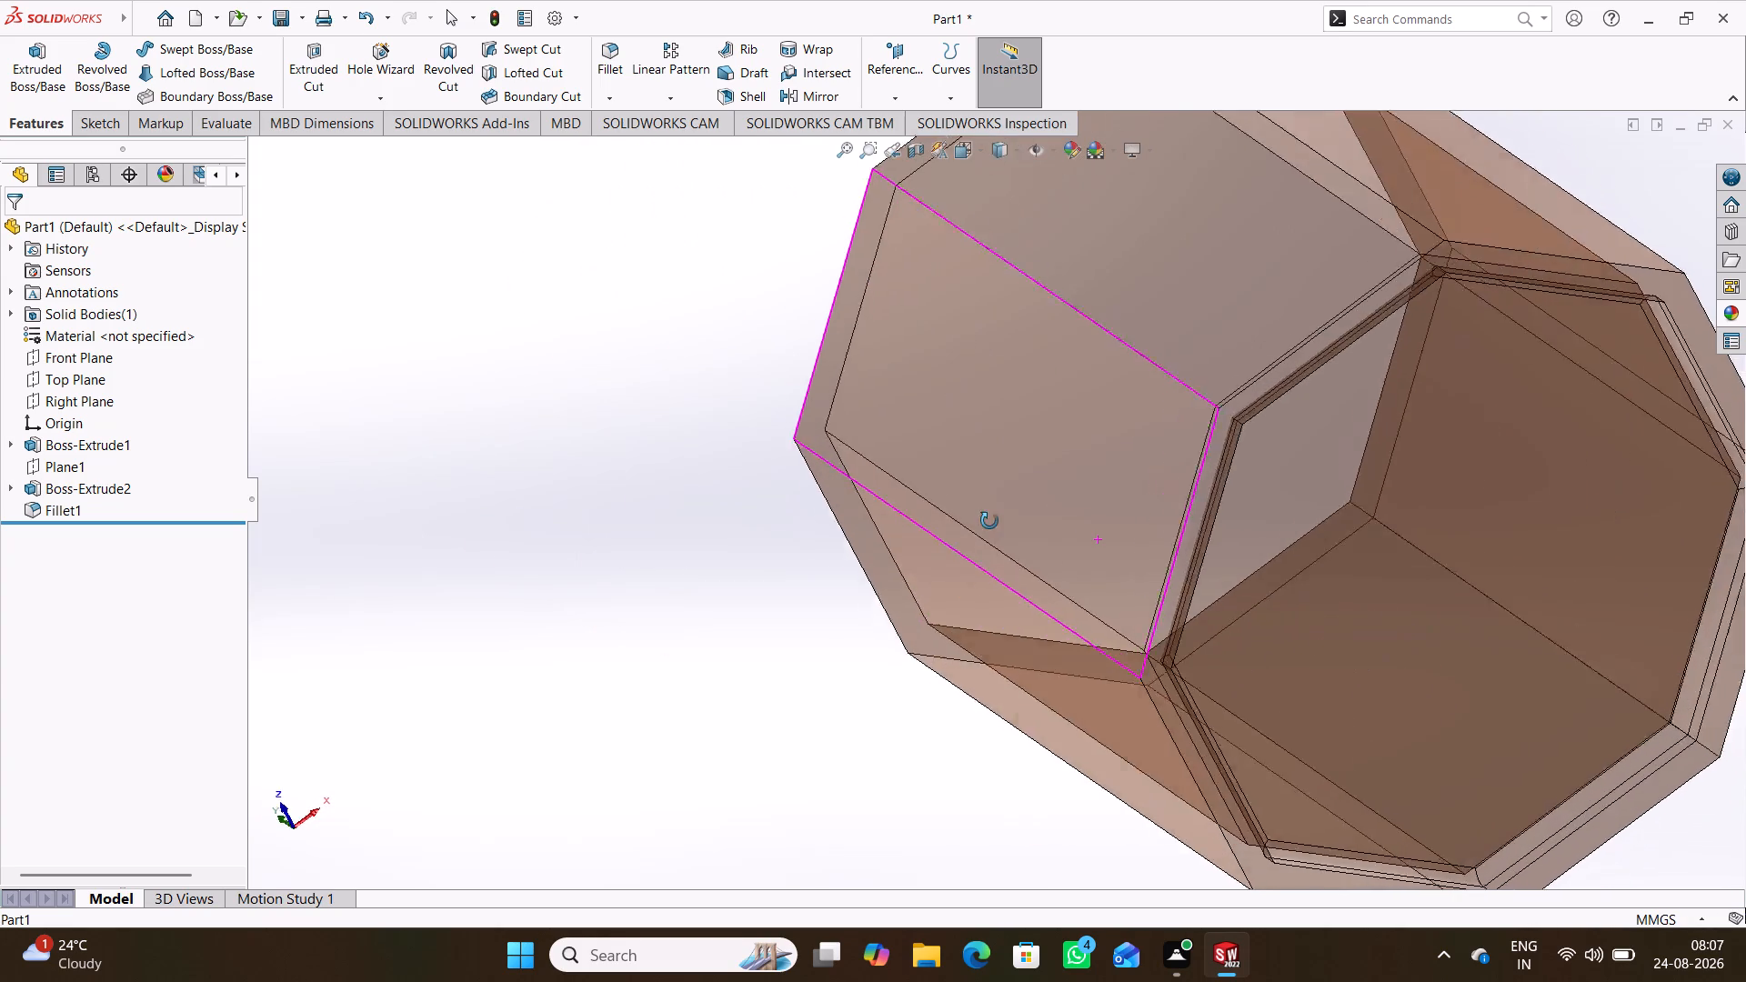
pyautogui.moveTo(989, 521); pyautogui.dragTo(1169, 526, button='middle')
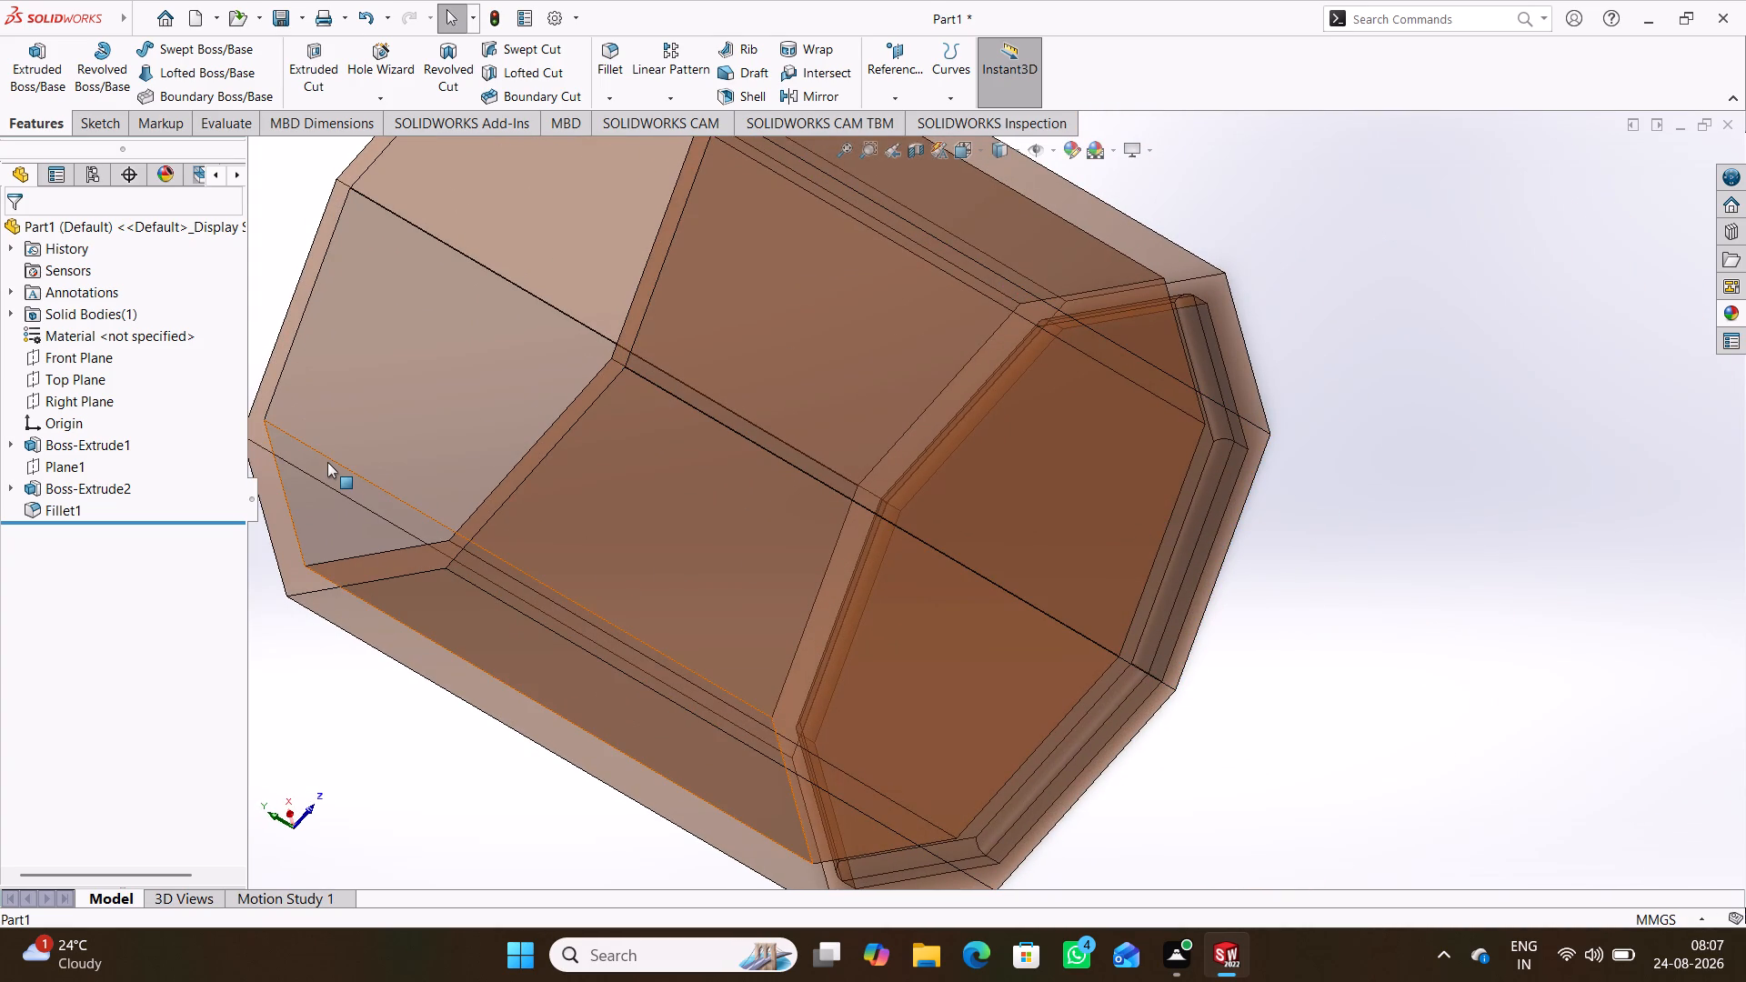
# On the Front Plane, sketch an open handle path from the mug's right edge: about 18 mm slanted line, 7.3 mm tangent arc, 7.4 mm return line.
pyautogui.hotkey('ctrl', '7')
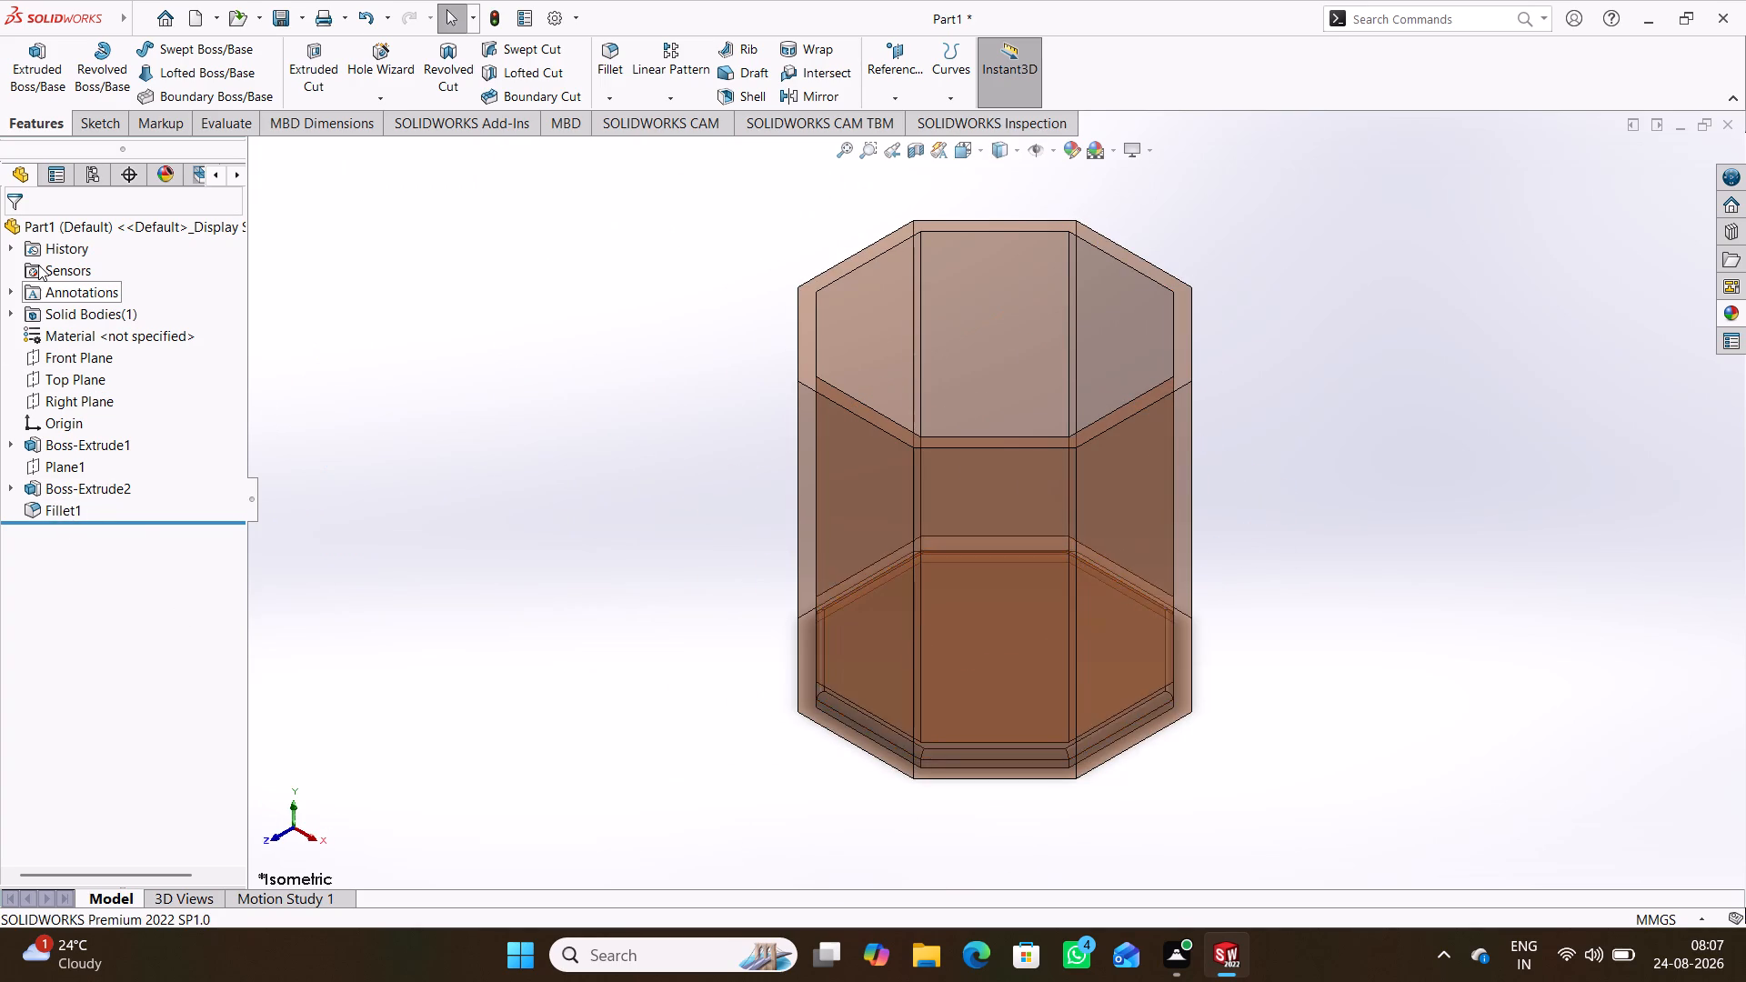
pyautogui.click(61, 358)
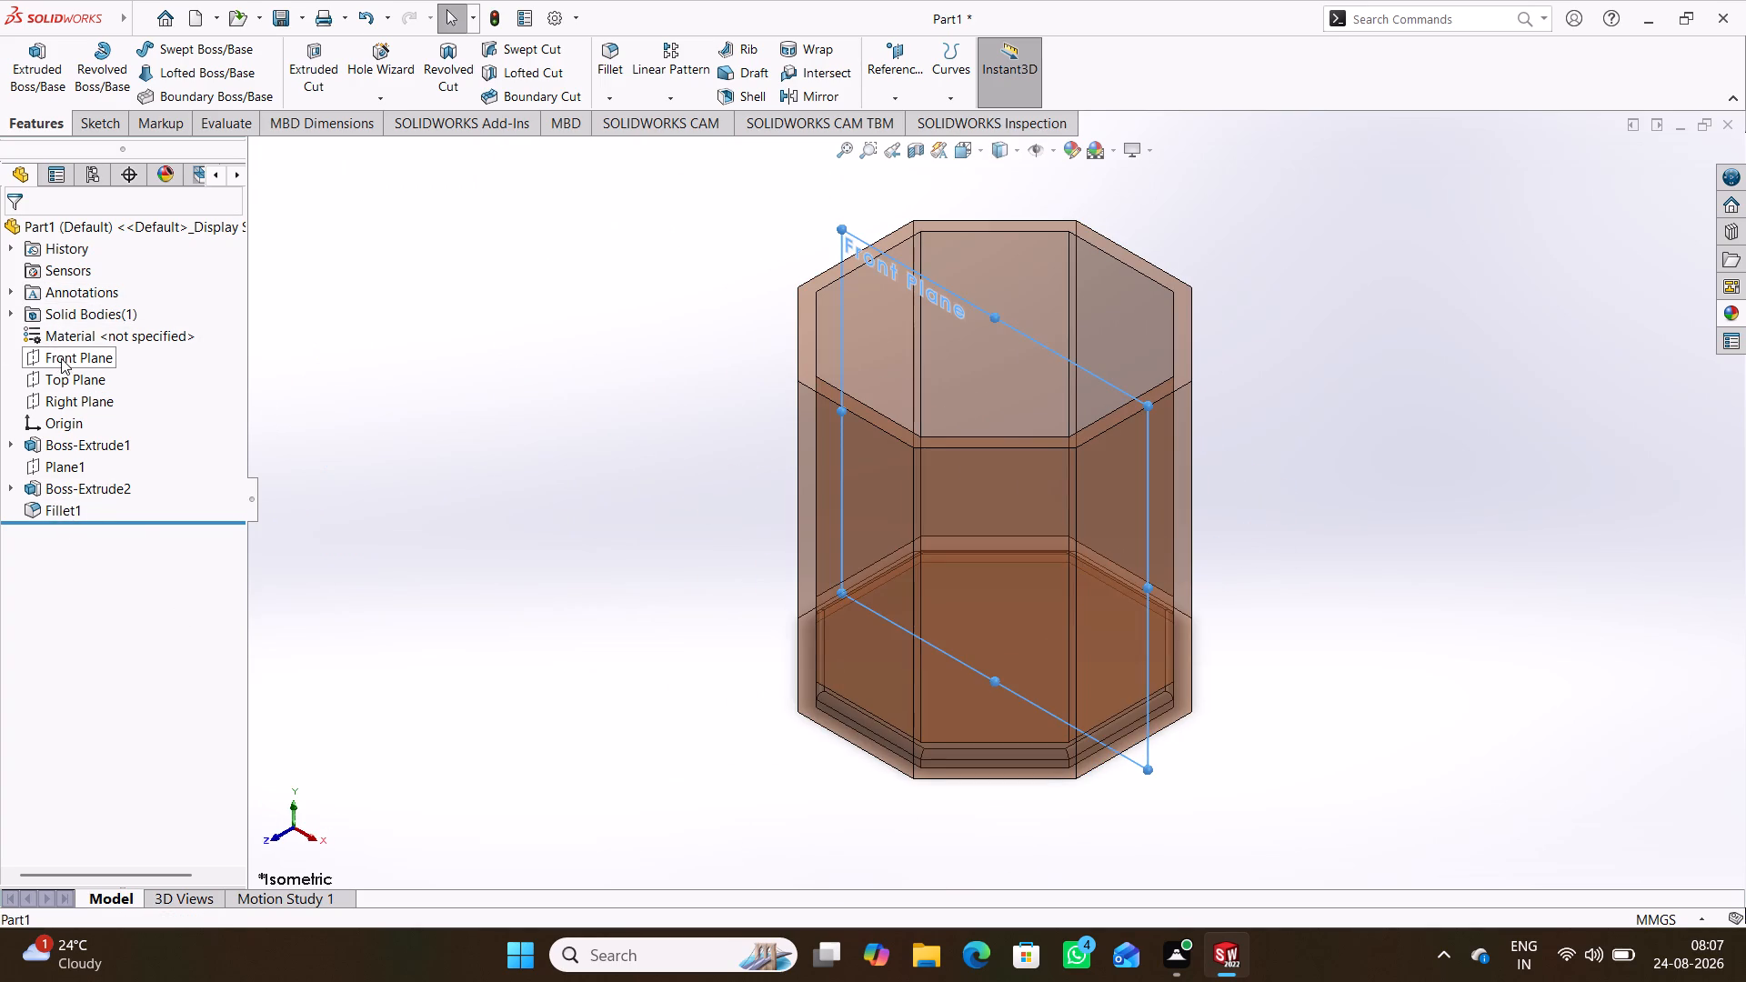
pyautogui.click(82, 336)
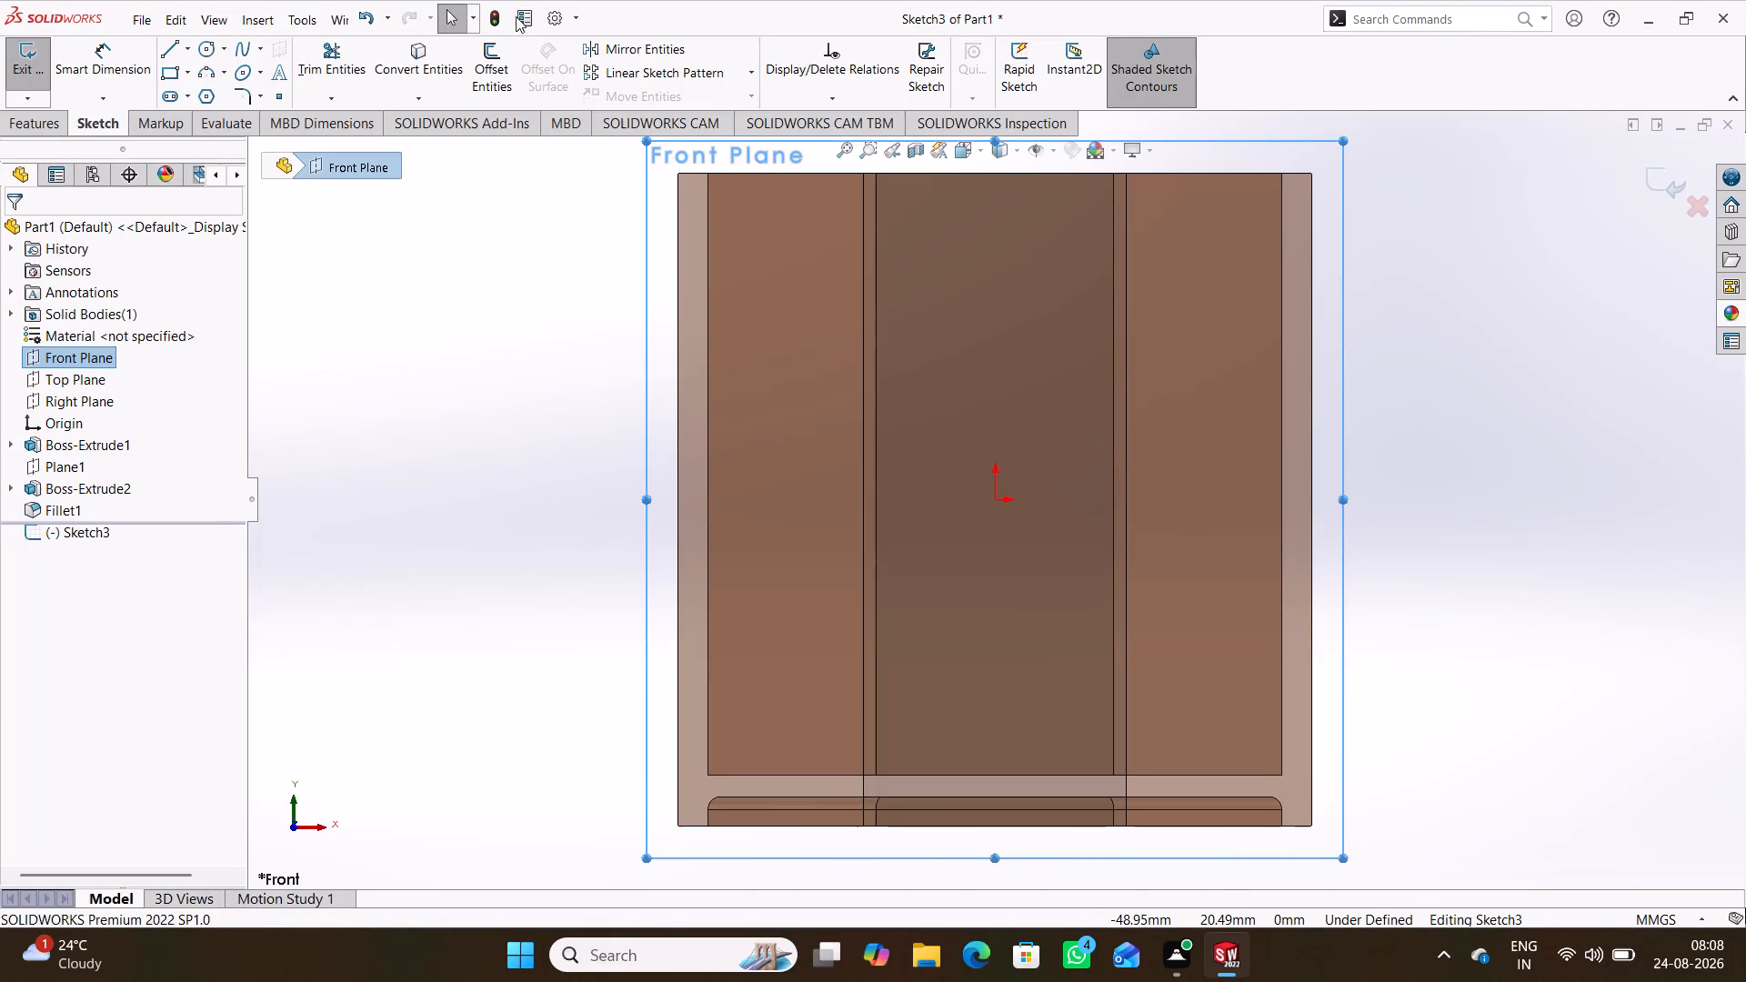
pyautogui.scroll(2, 1065, 482)
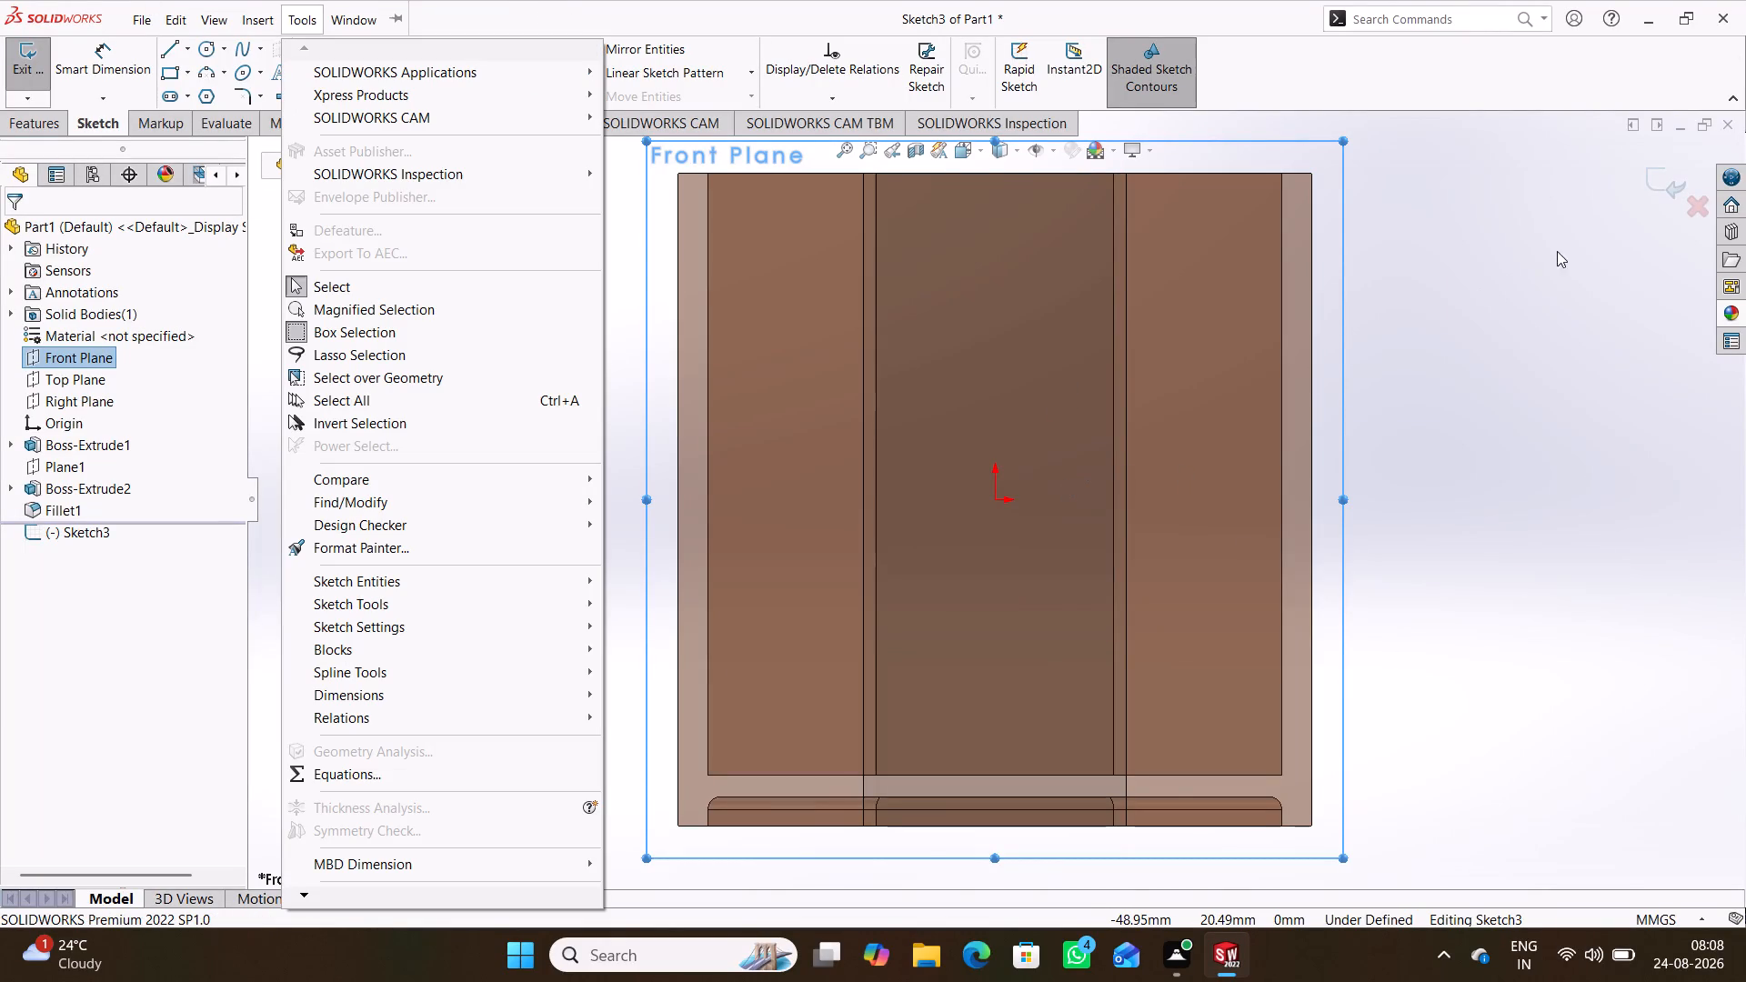
pyautogui.click(1539, 266)
pyautogui.scroll(1, 934, 383)
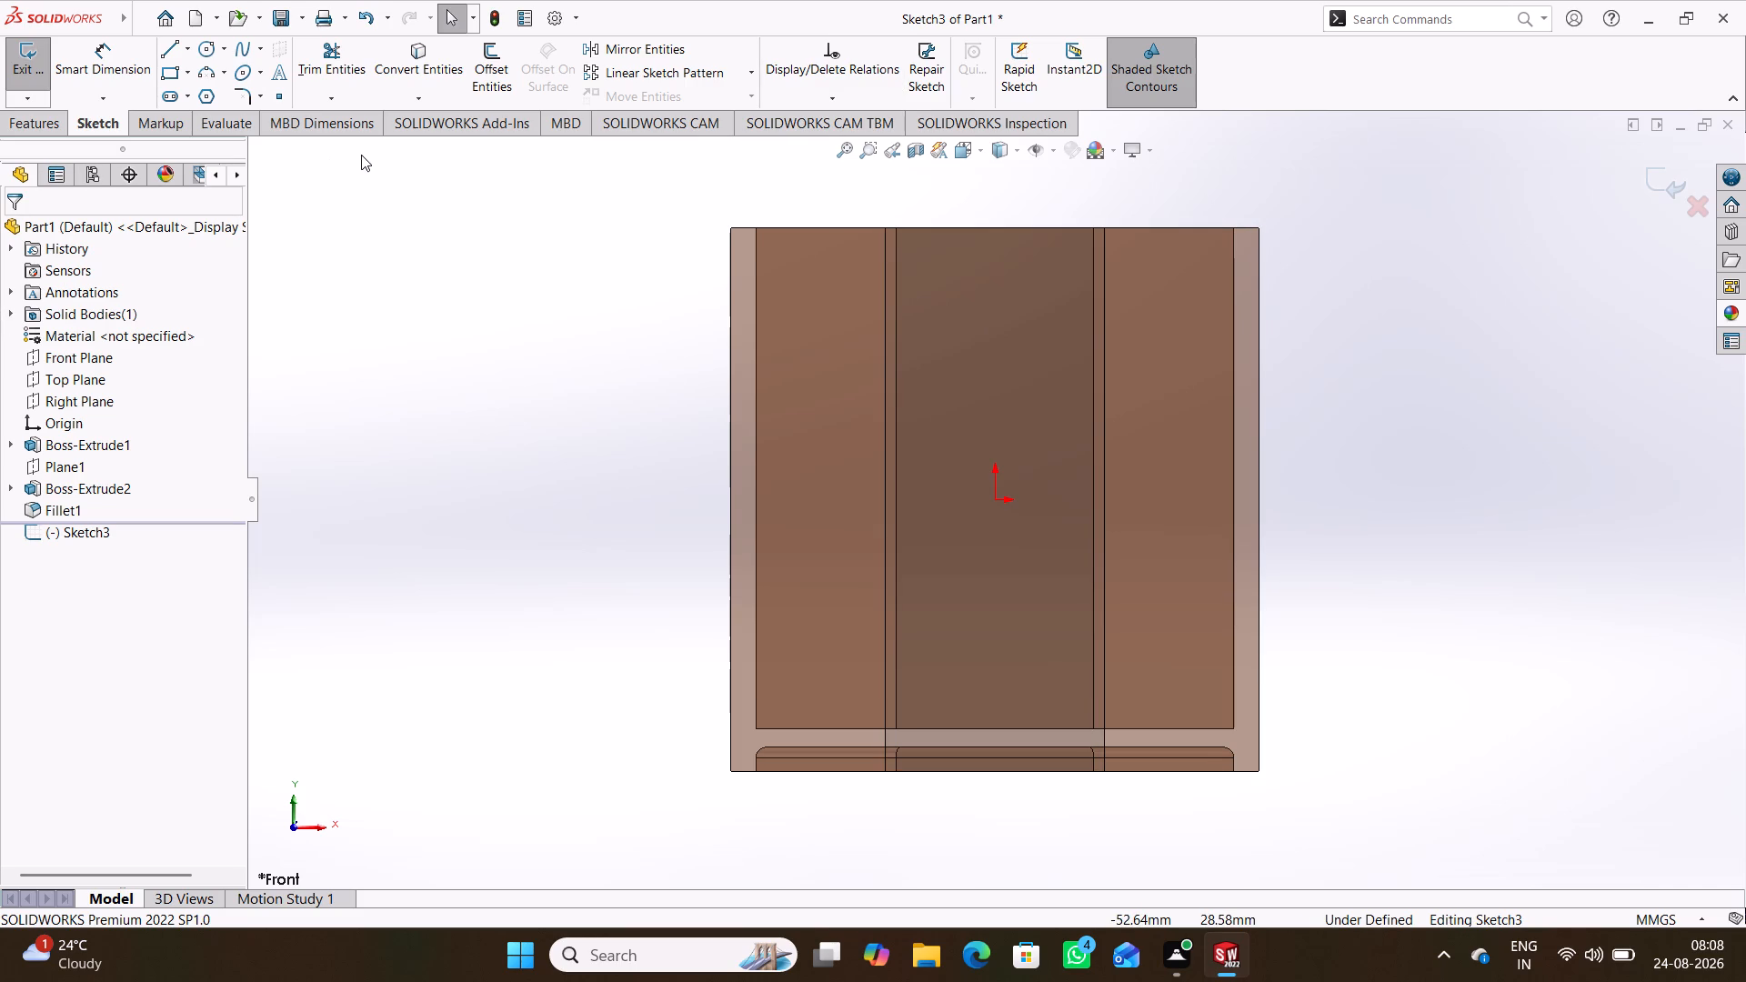
pyautogui.click(170, 49)
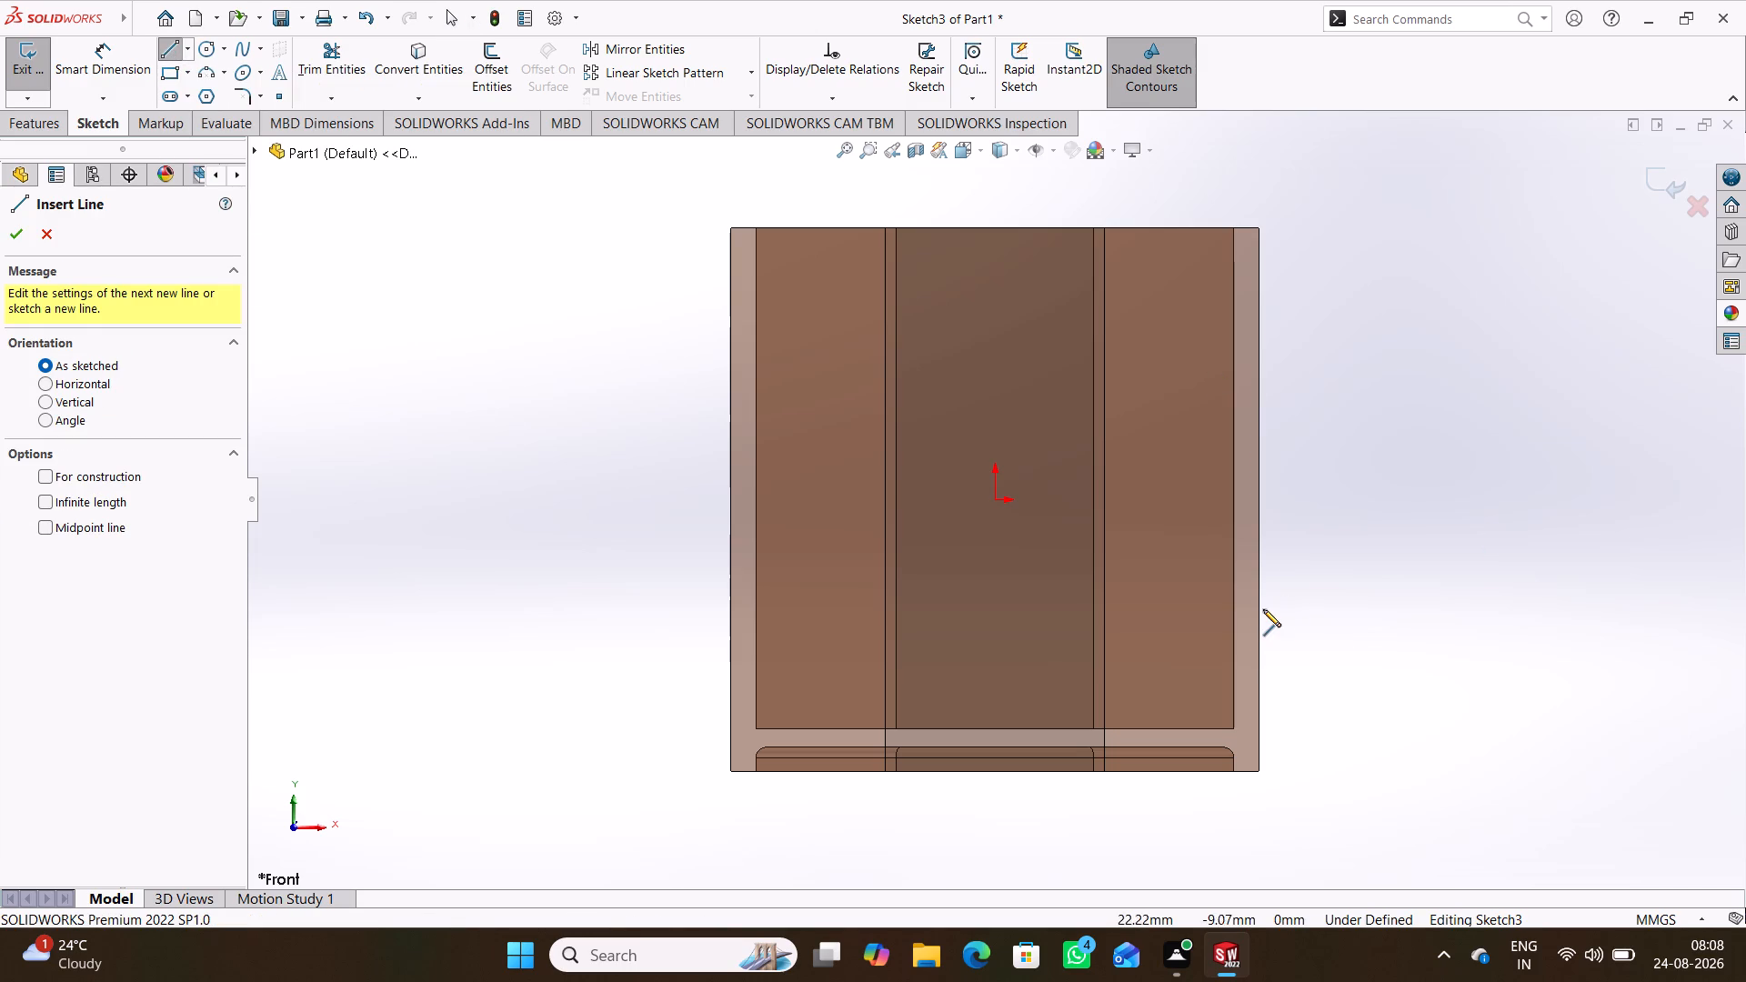
pyautogui.click(1260, 614)
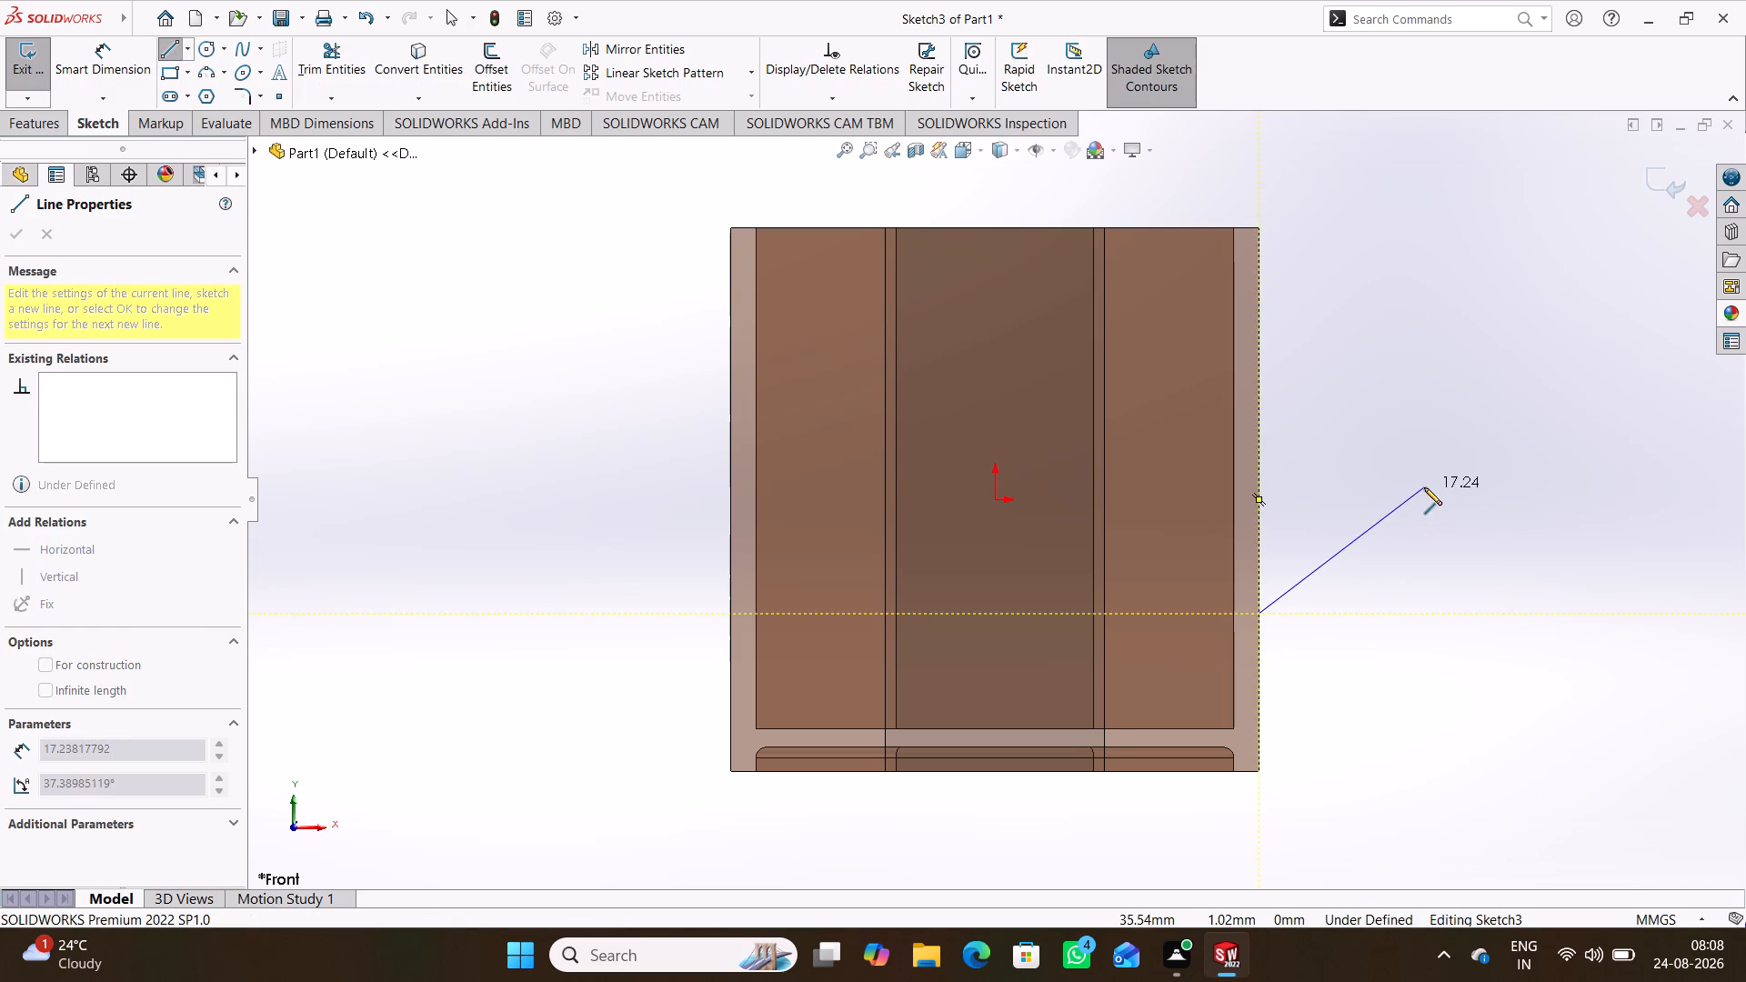
pyautogui.click(1434, 480)
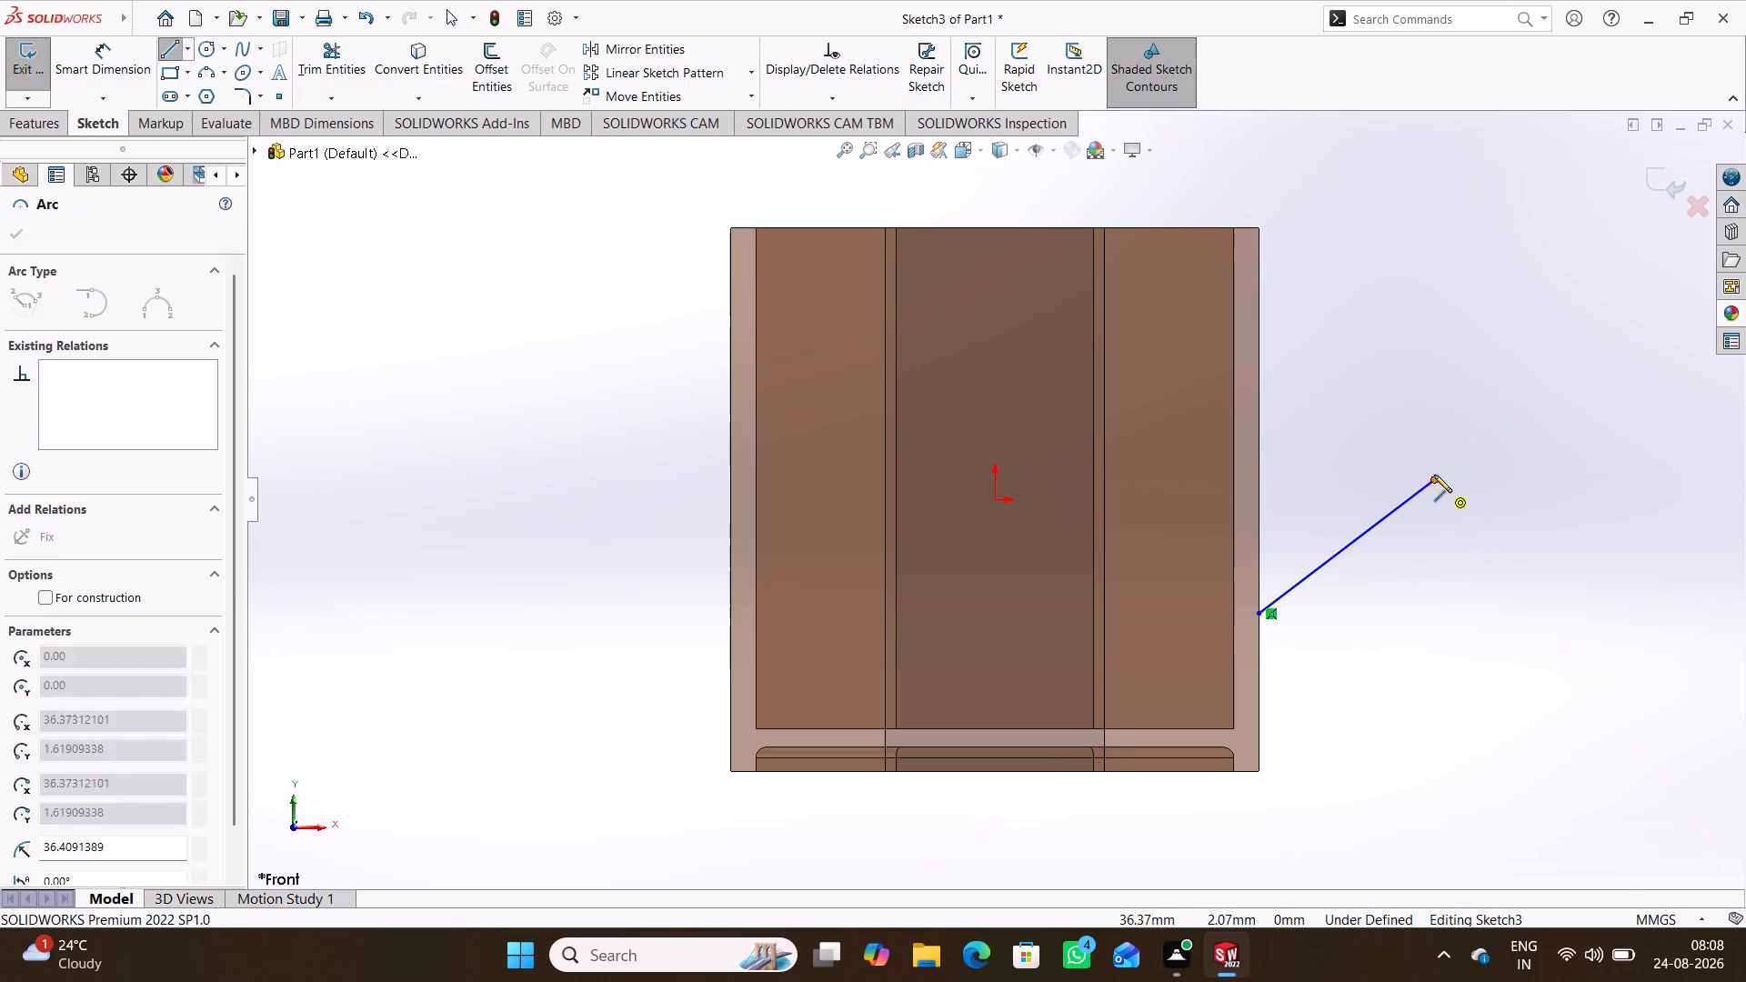
pyautogui.click(1331, 342)
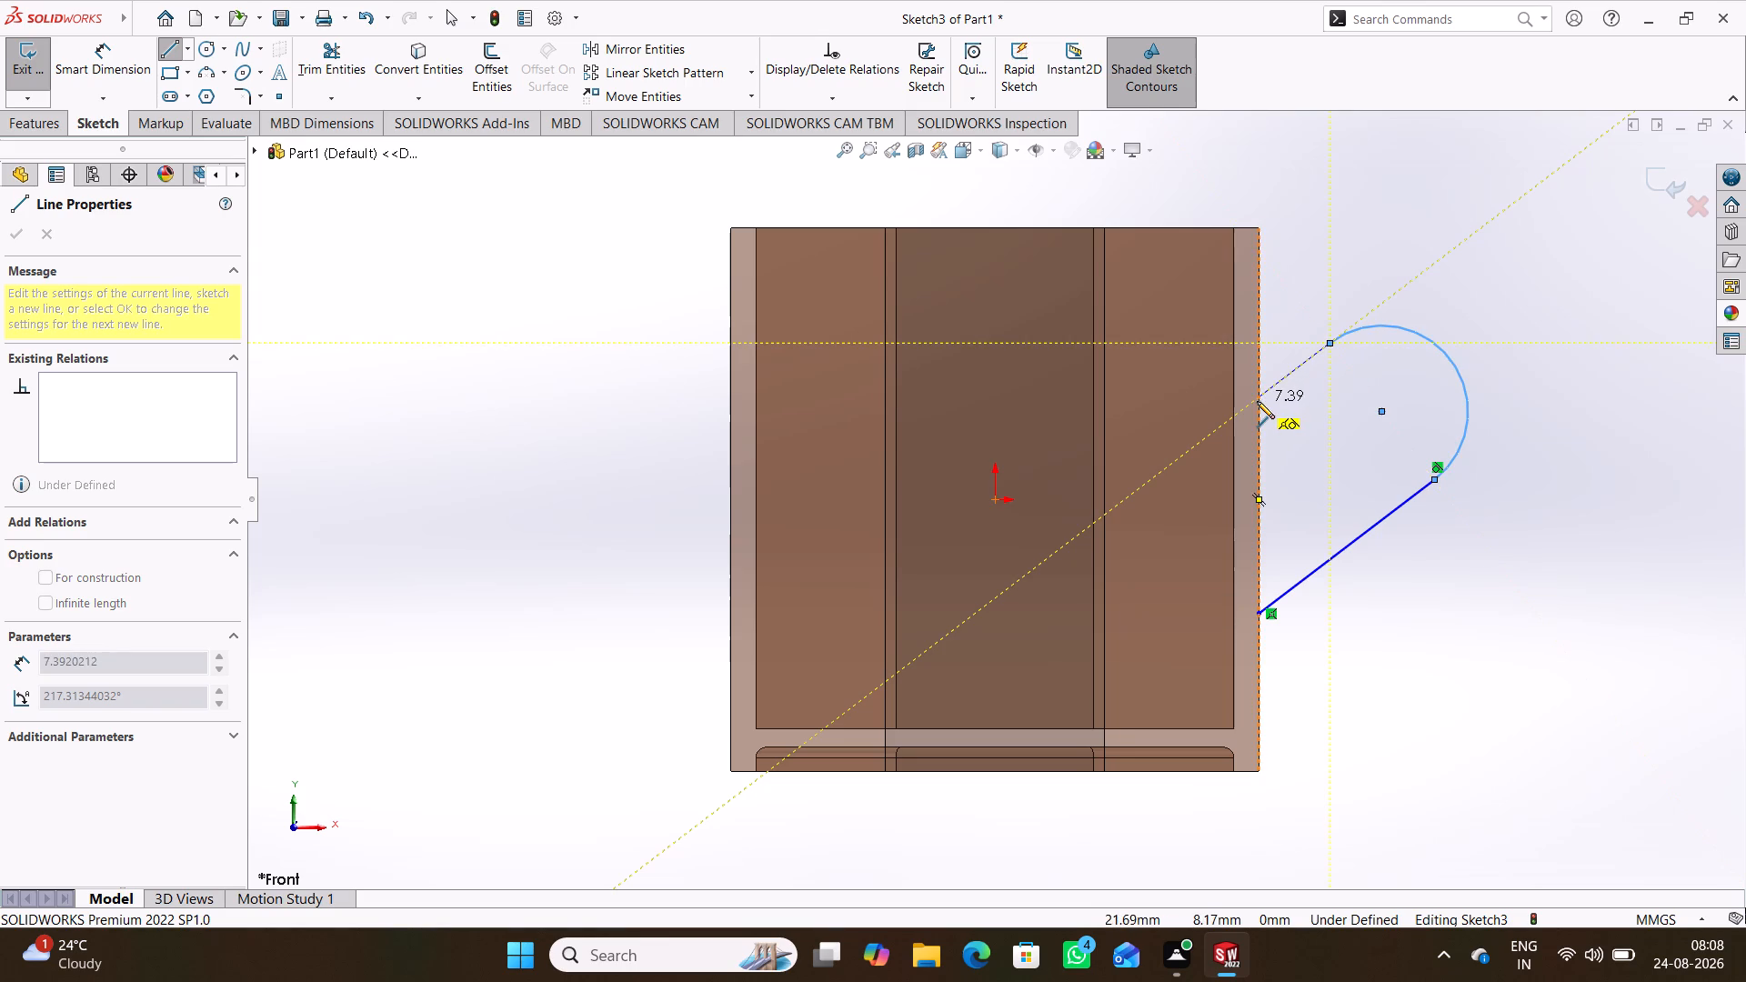
pyautogui.click(1257, 401)
pyautogui.rightClick(1332, 252)
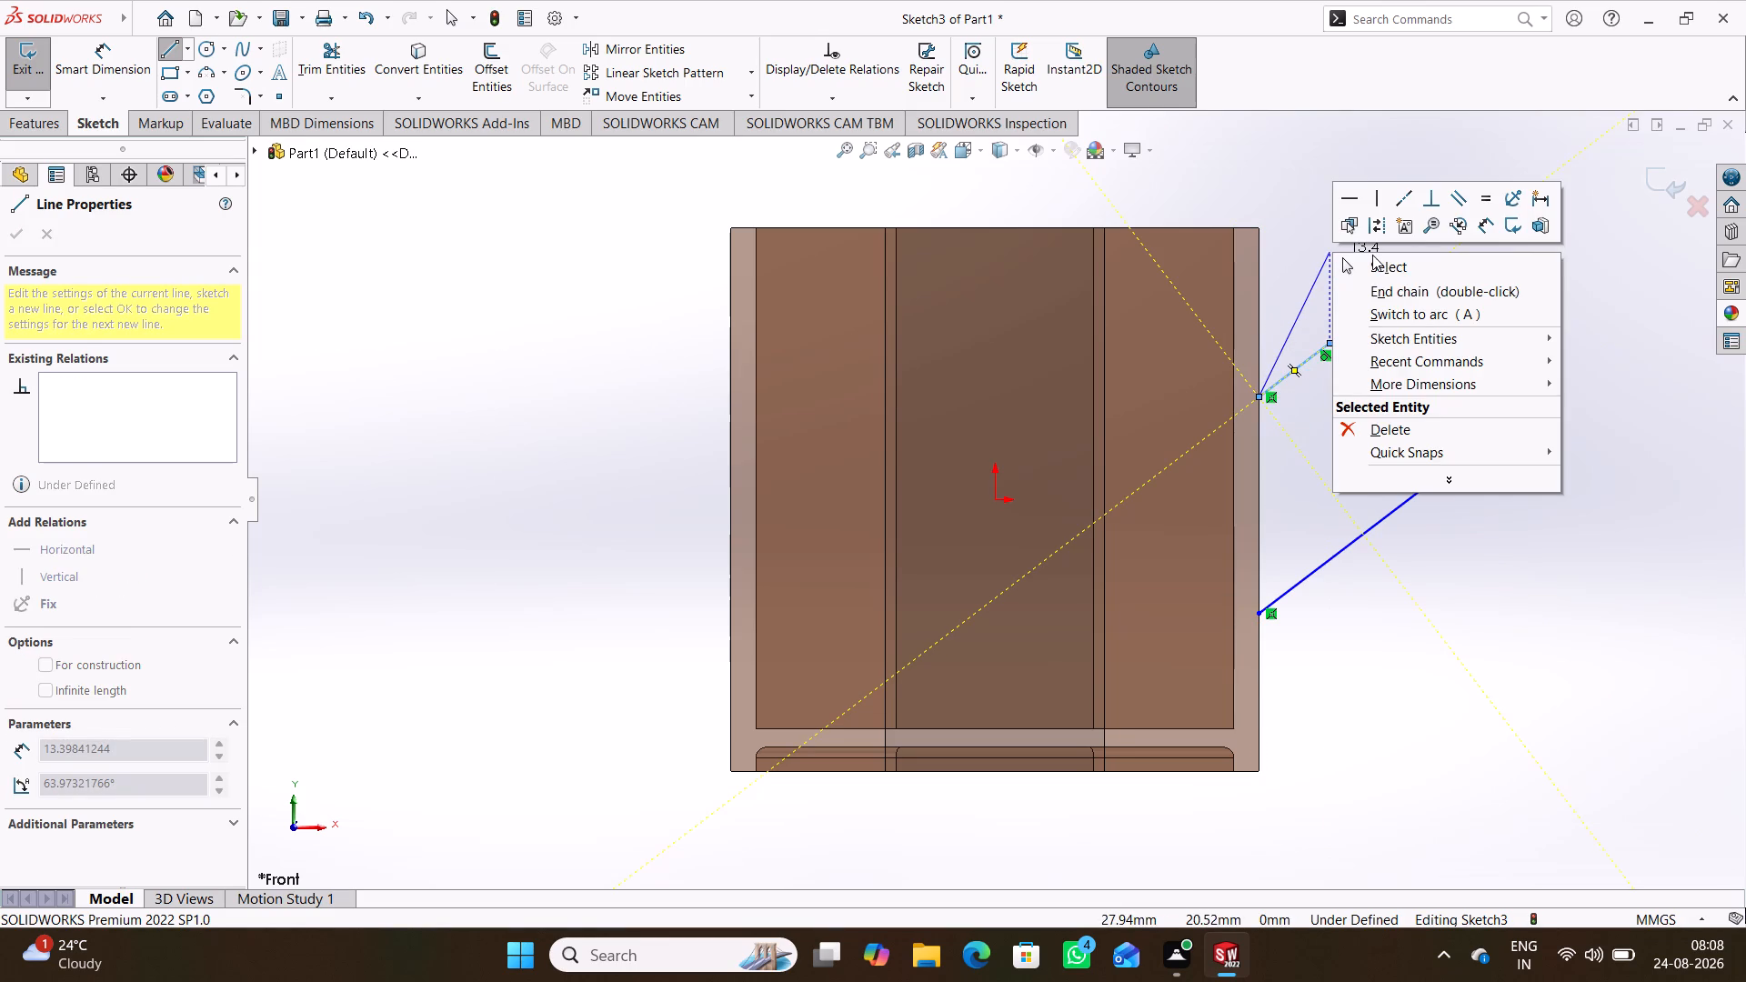
pyautogui.click(1385, 263)
pyautogui.click(1531, 356)
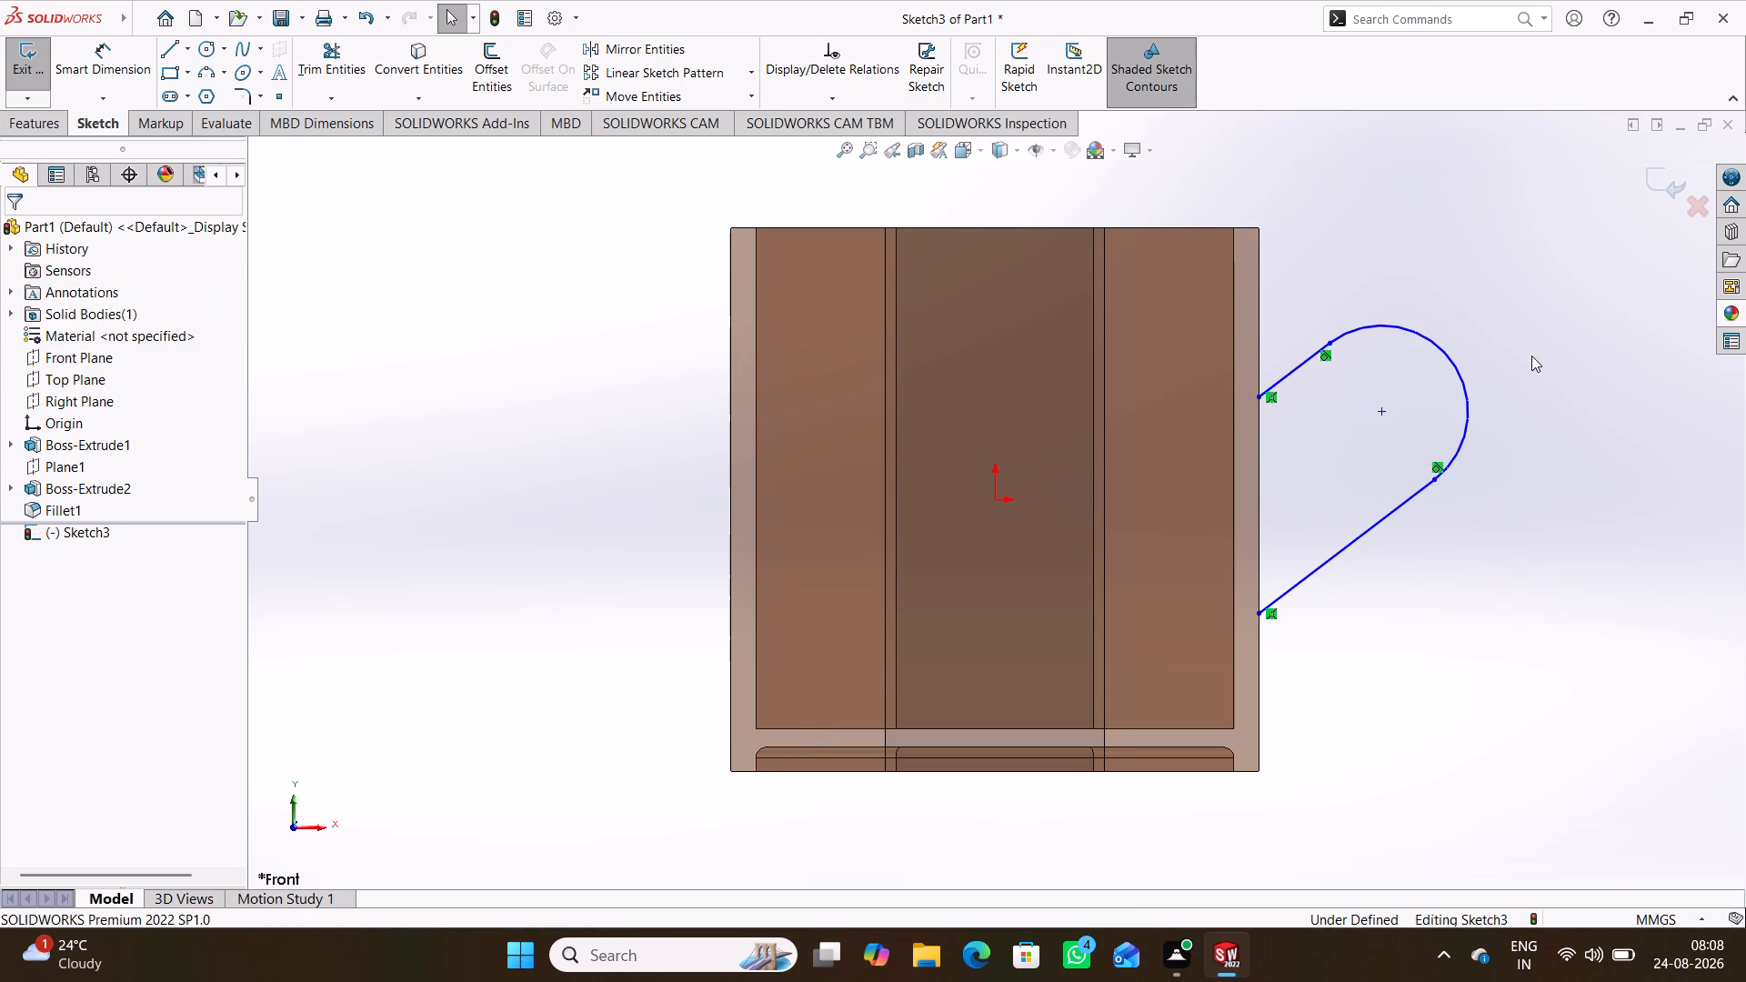
# Dimension the lower slanted line of the handle path to 15.3 mm.
pyautogui.moveTo(1487, 580); pyautogui.dragTo(1506, 220, button='right')
pyautogui.click(1380, 524)
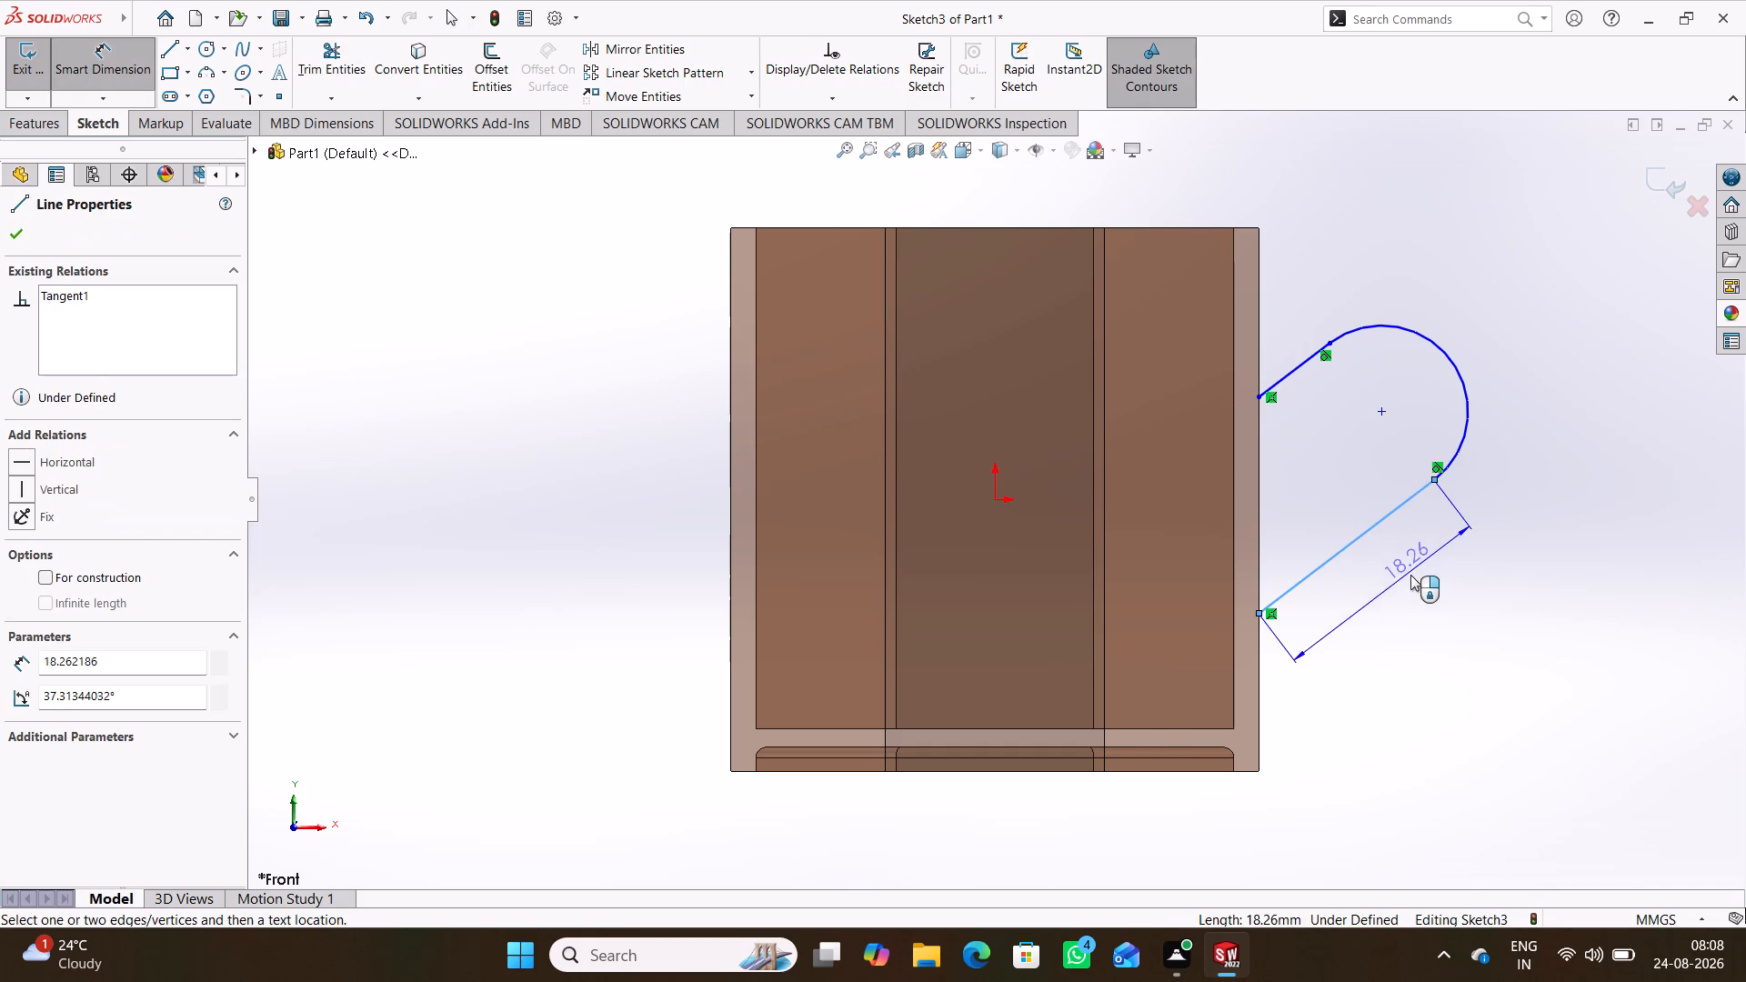
pyautogui.click(1397, 602)
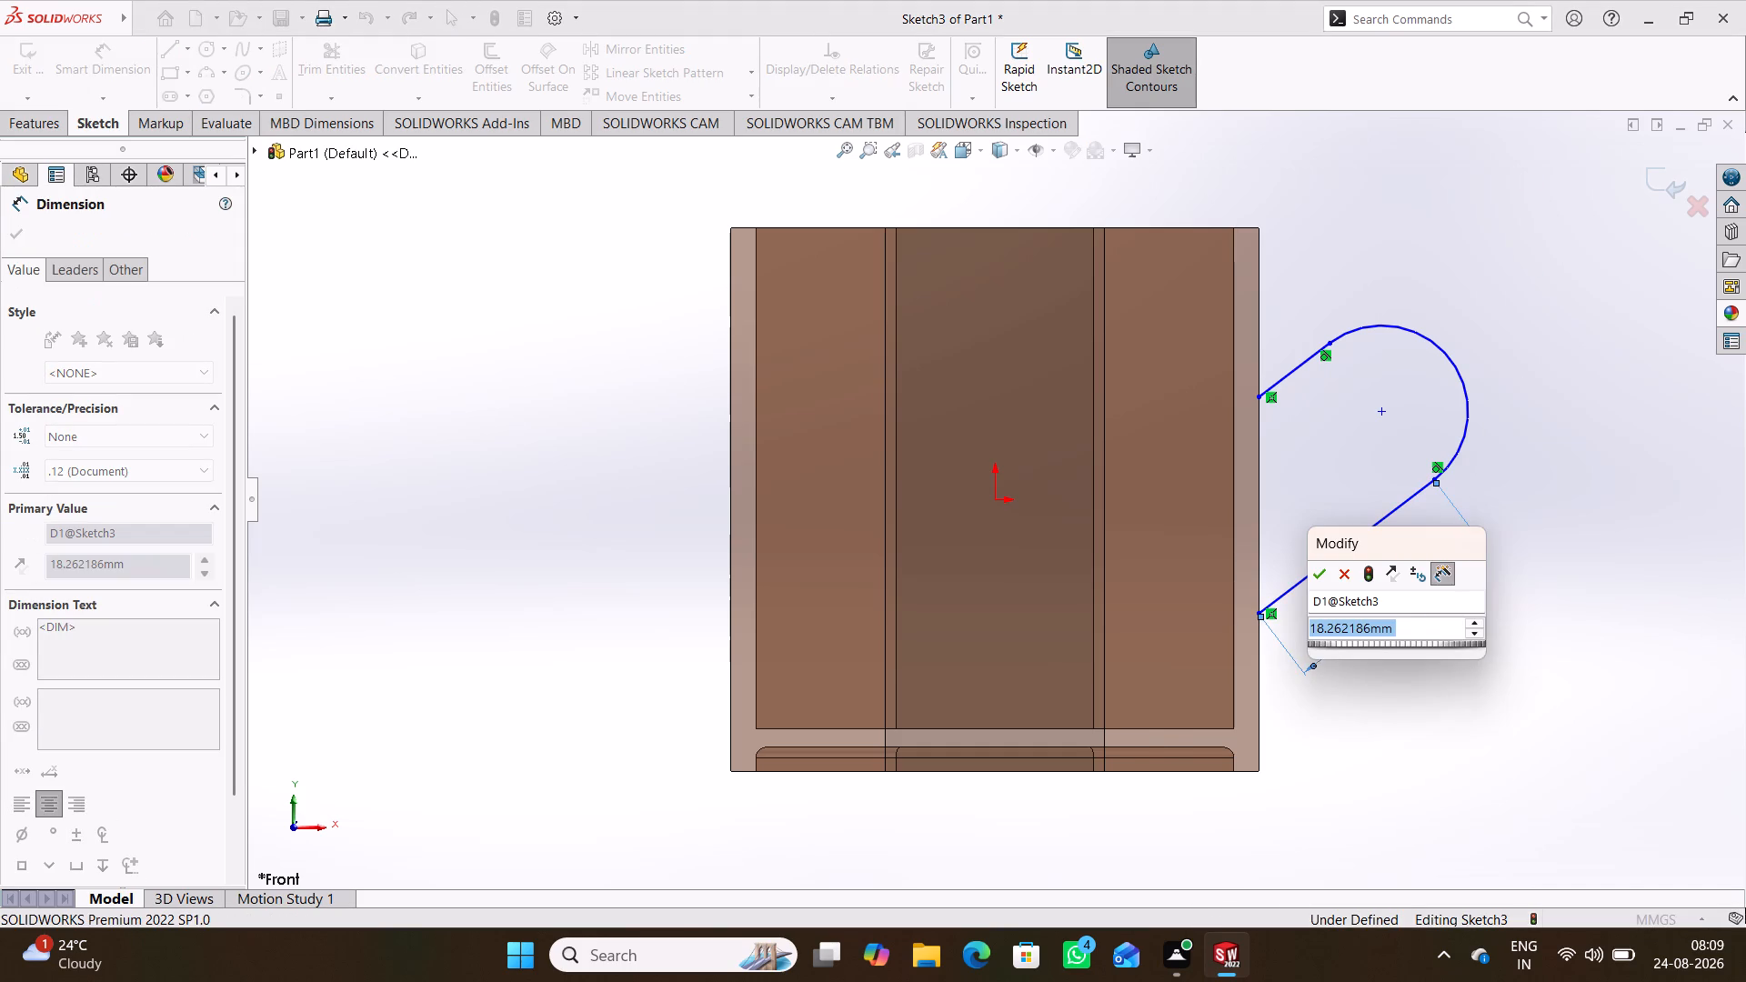
pyautogui.write('13')
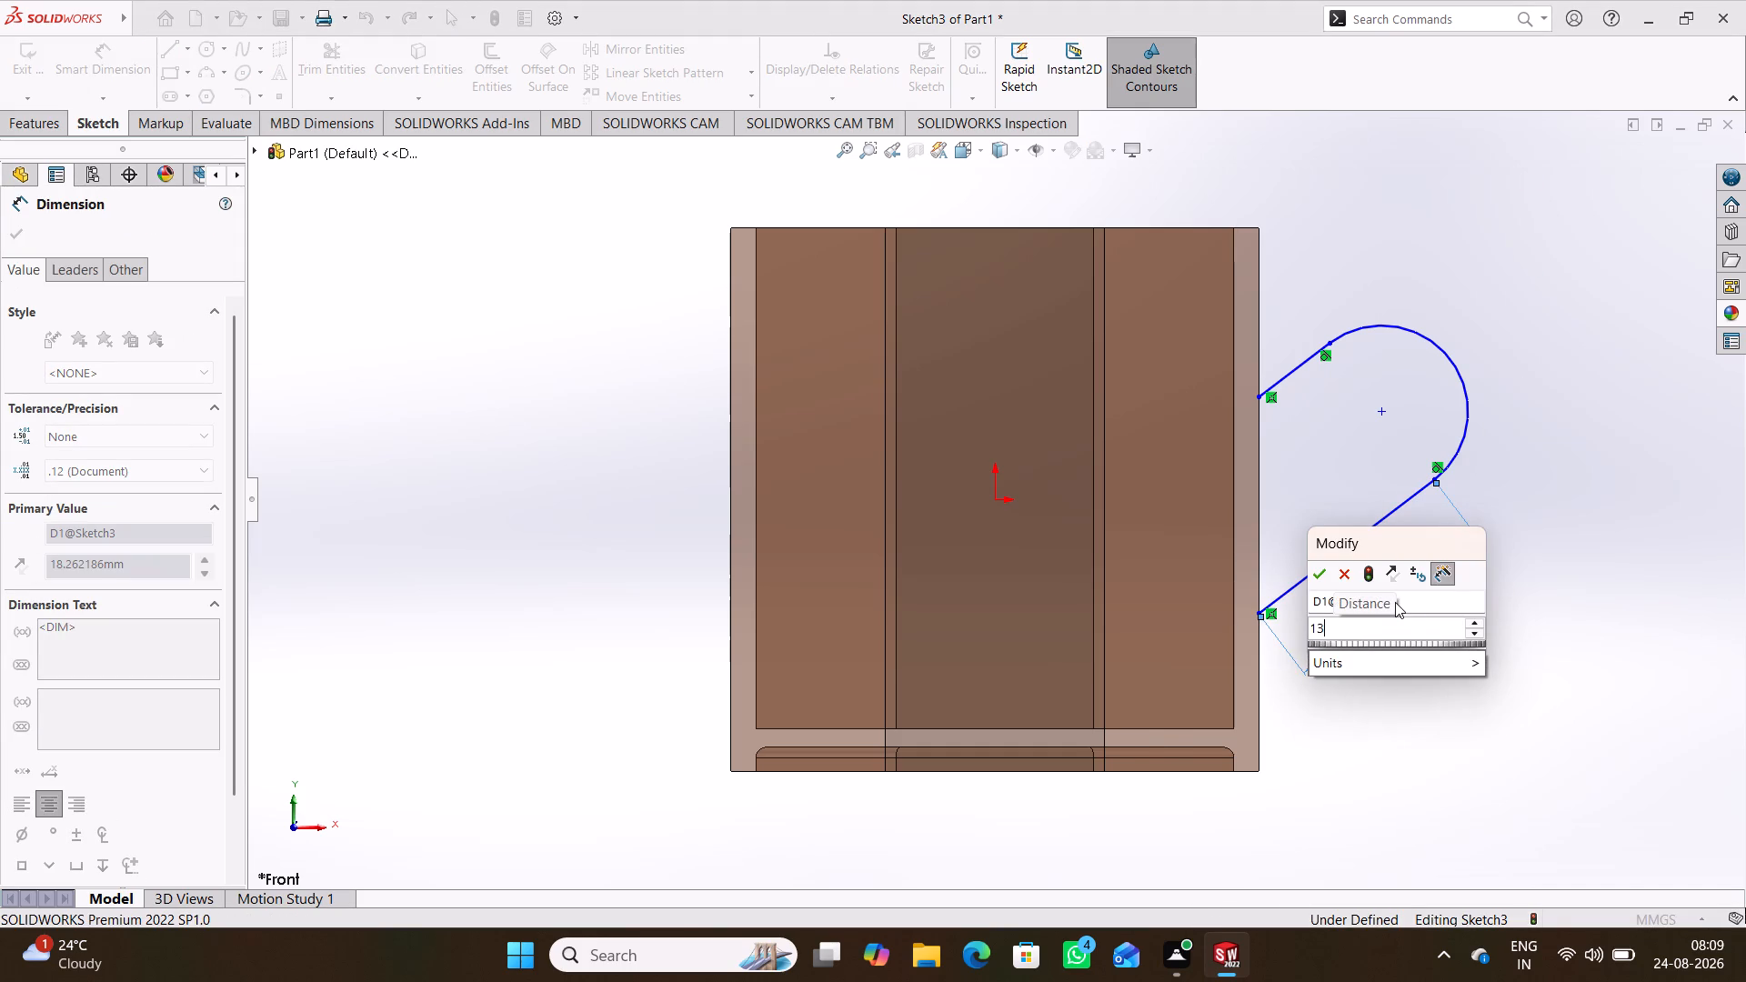
pyautogui.press('BackSpace')
pyautogui.write('5.3')
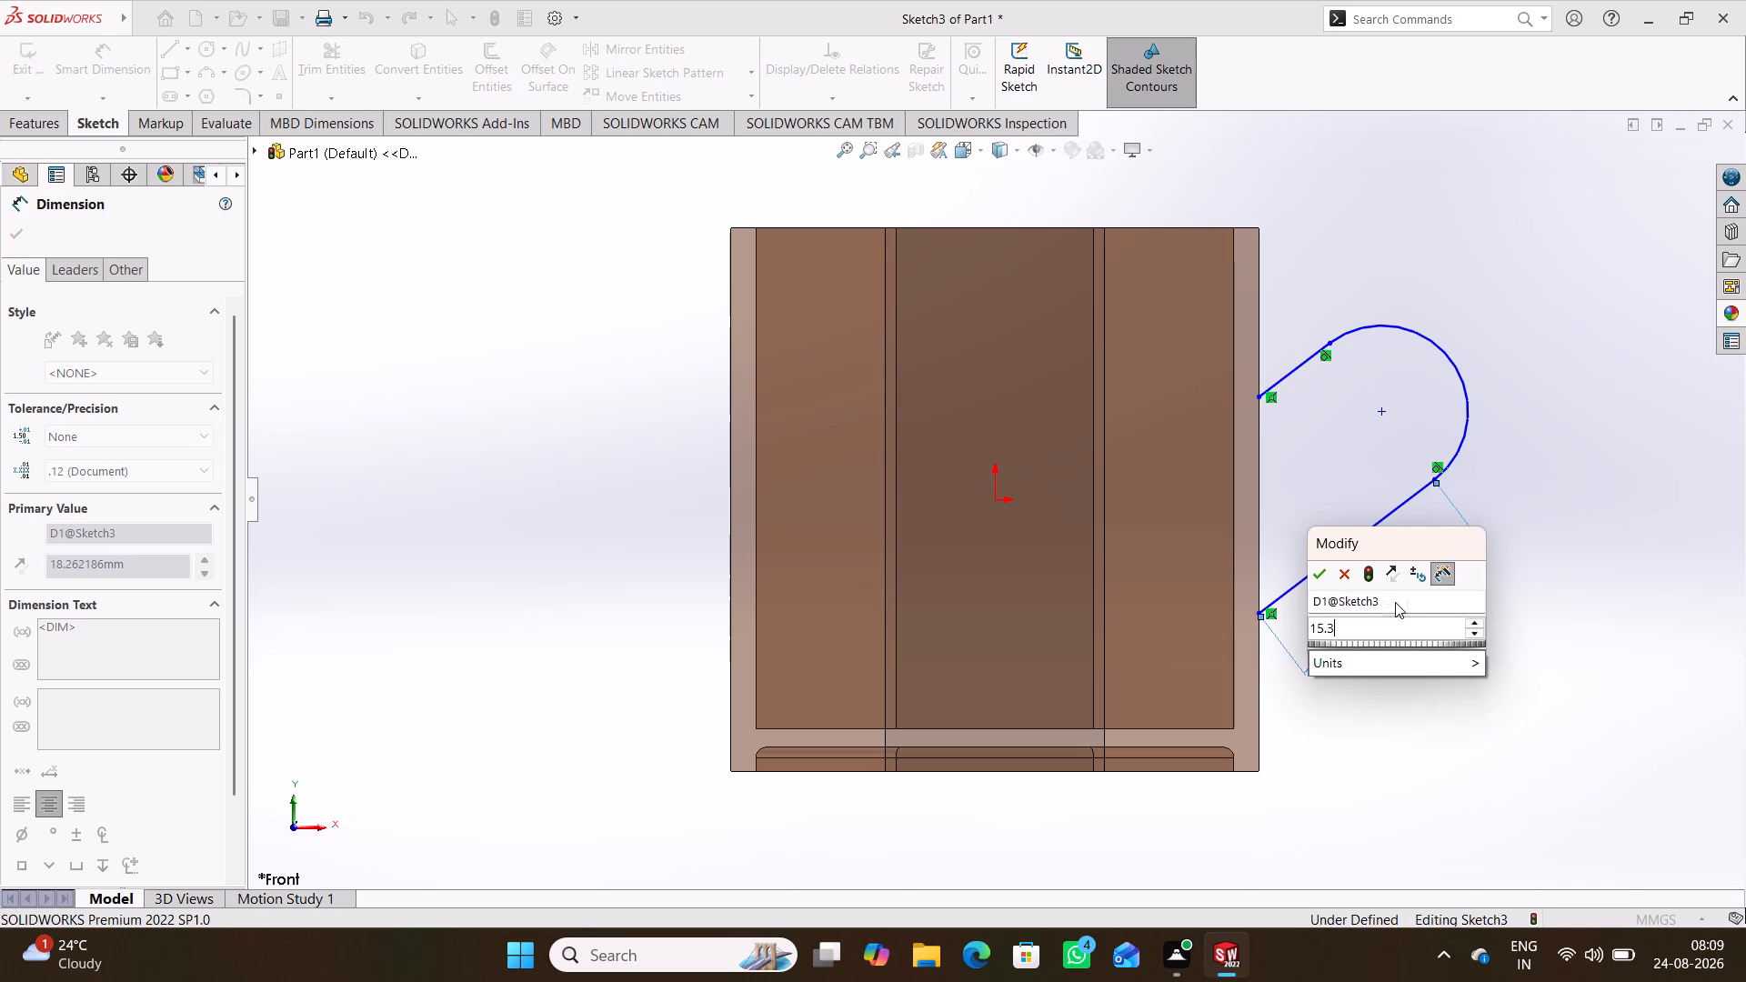
pyautogui.press('Return')
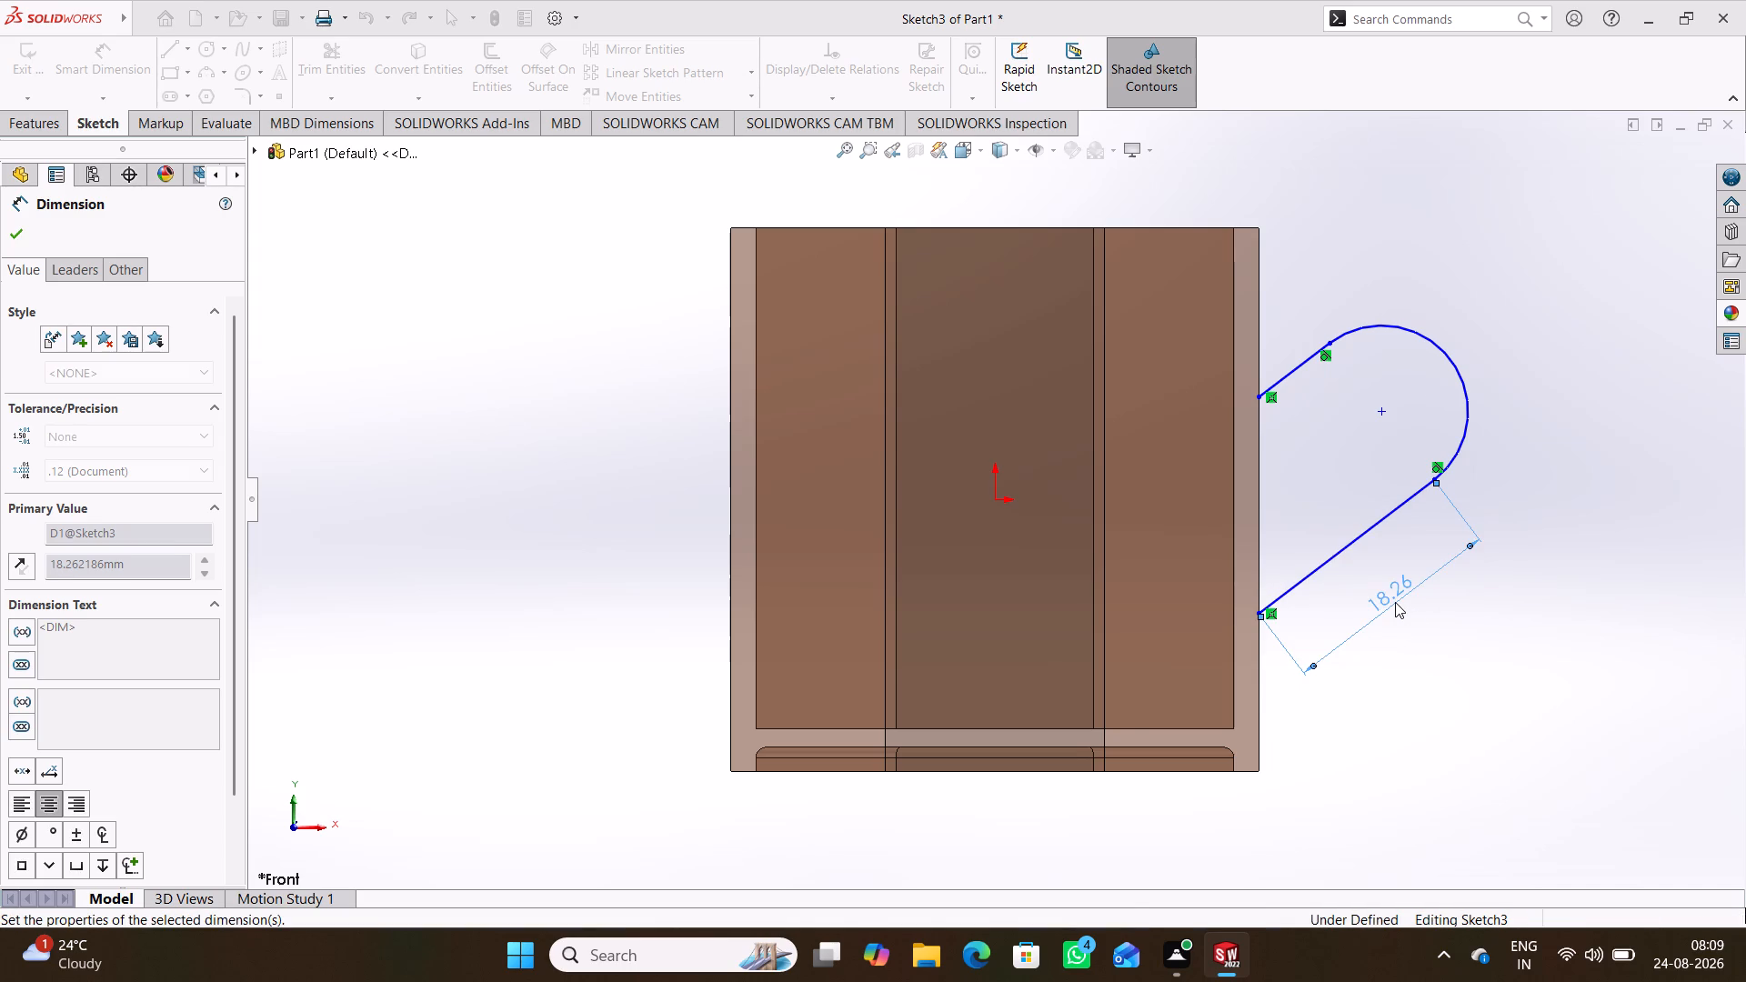
pyautogui.click(1441, 639)
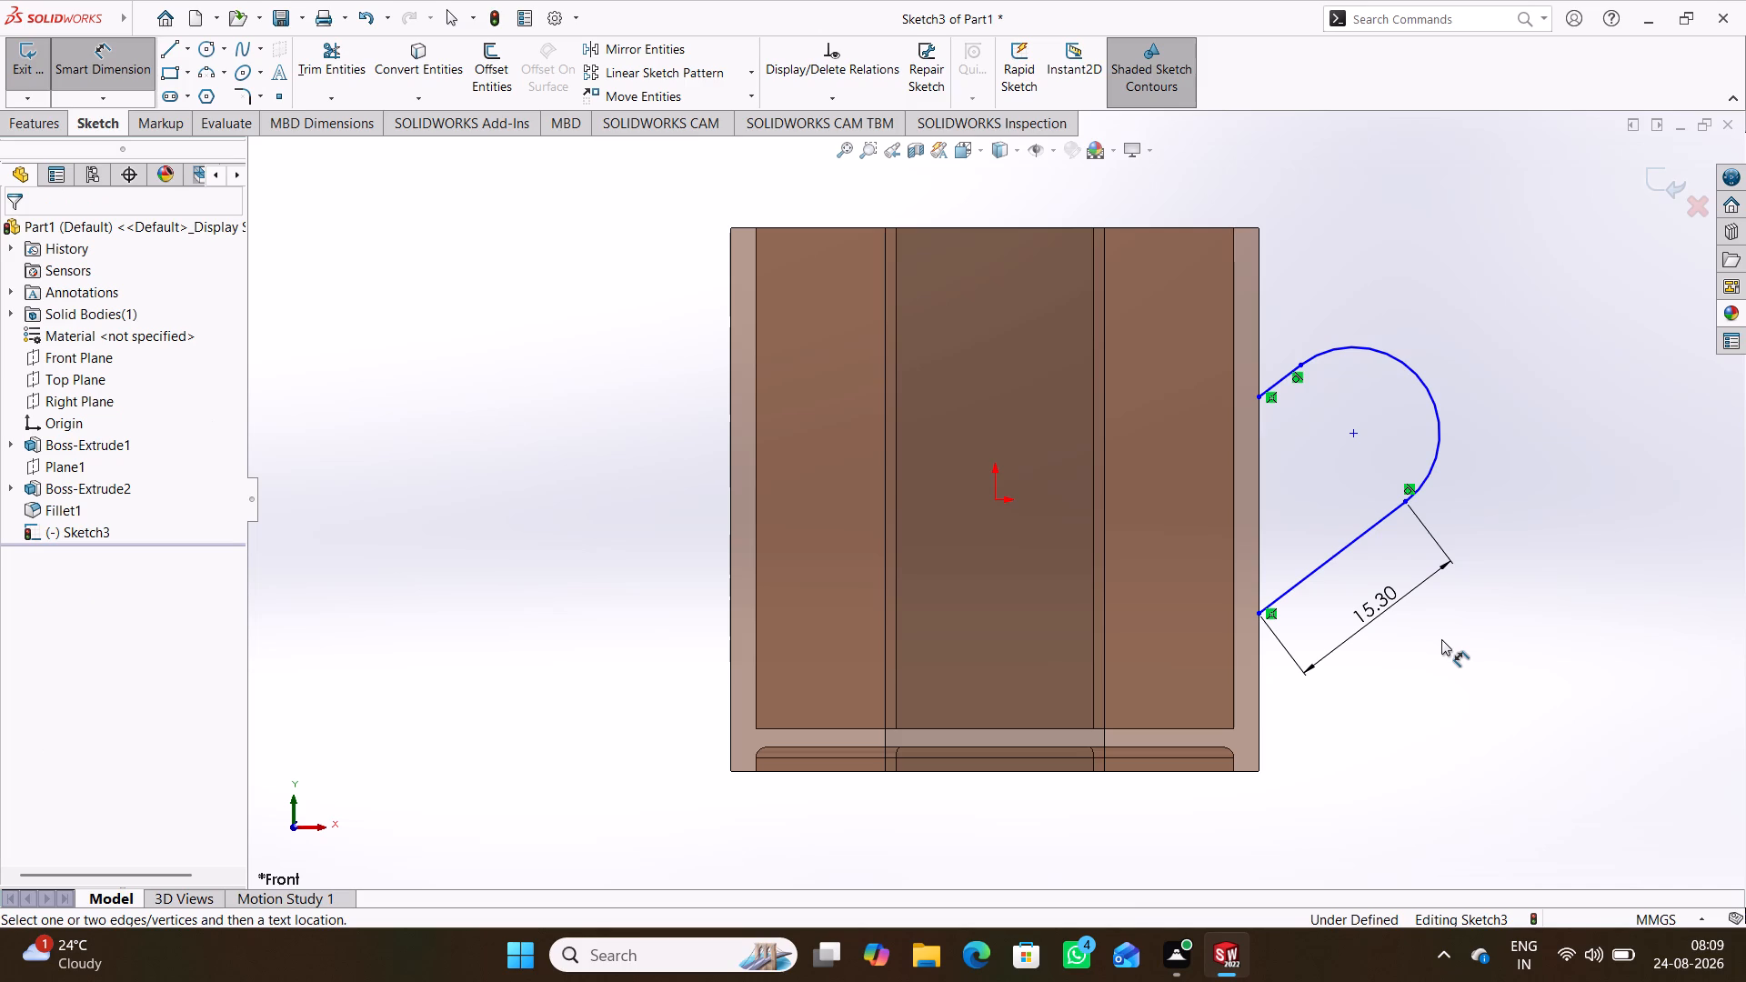
# Dimension the distance between the handle path's two parallel slanted lines to 20.8 mm.
pyautogui.click(1379, 521)
pyautogui.click(1283, 376)
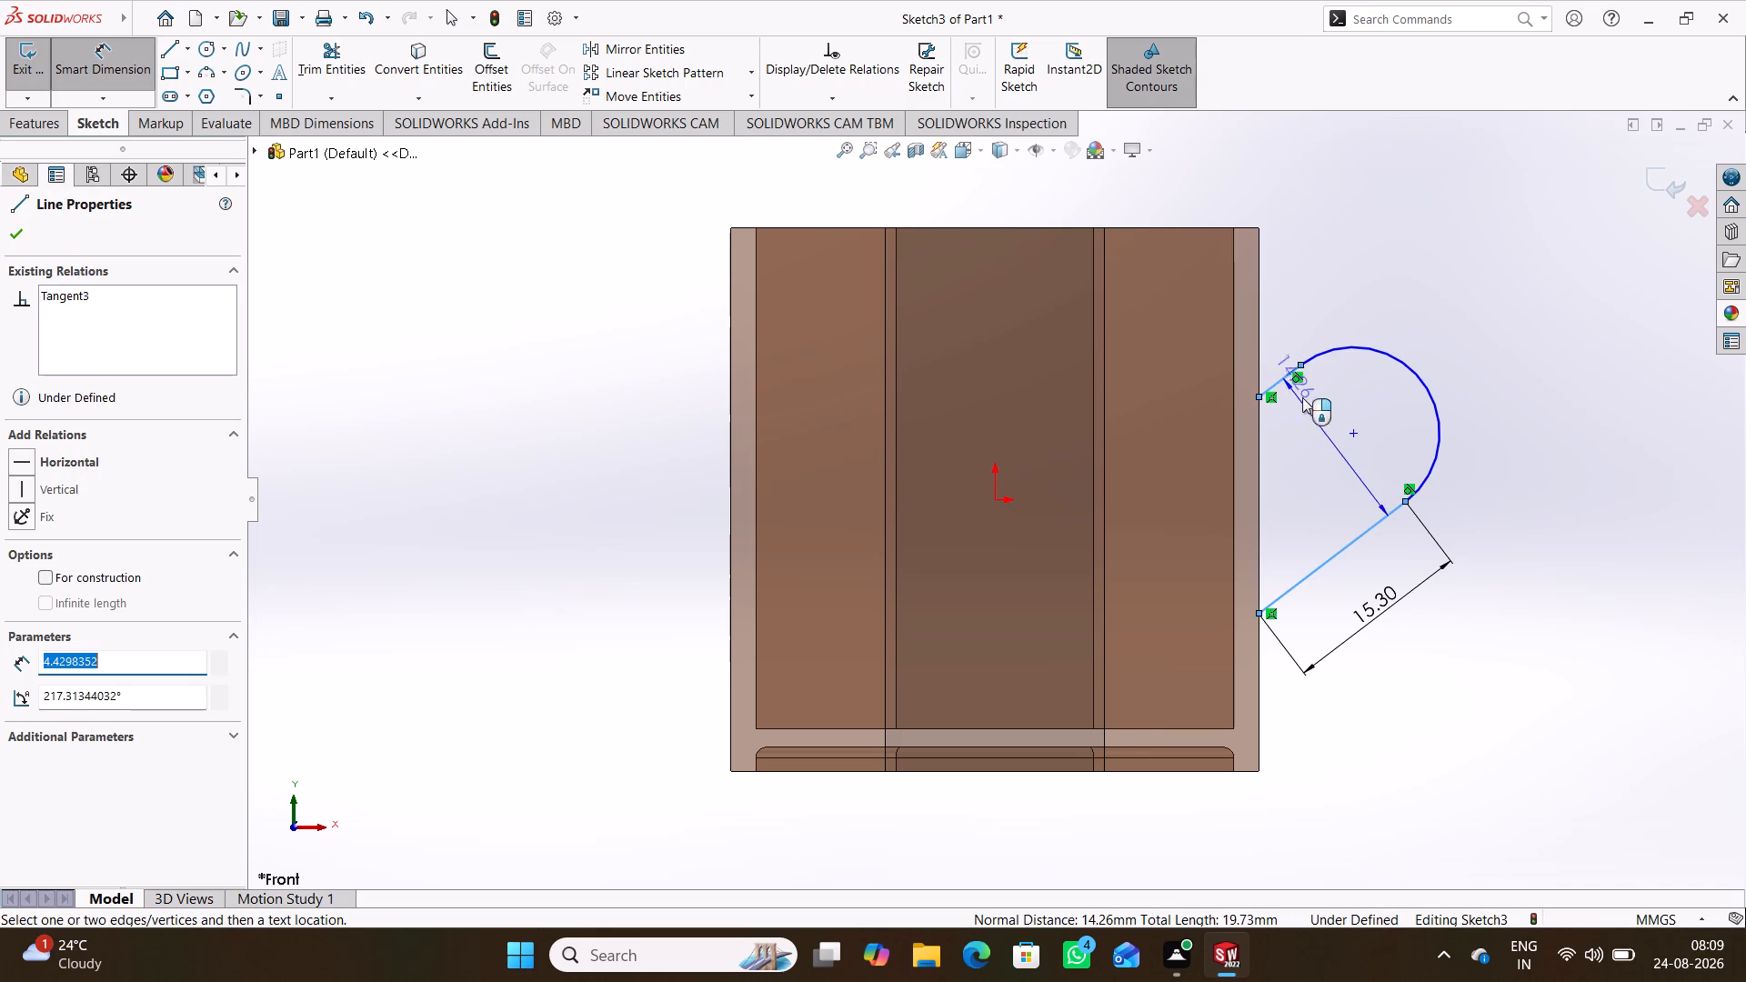
pyautogui.click(1327, 451)
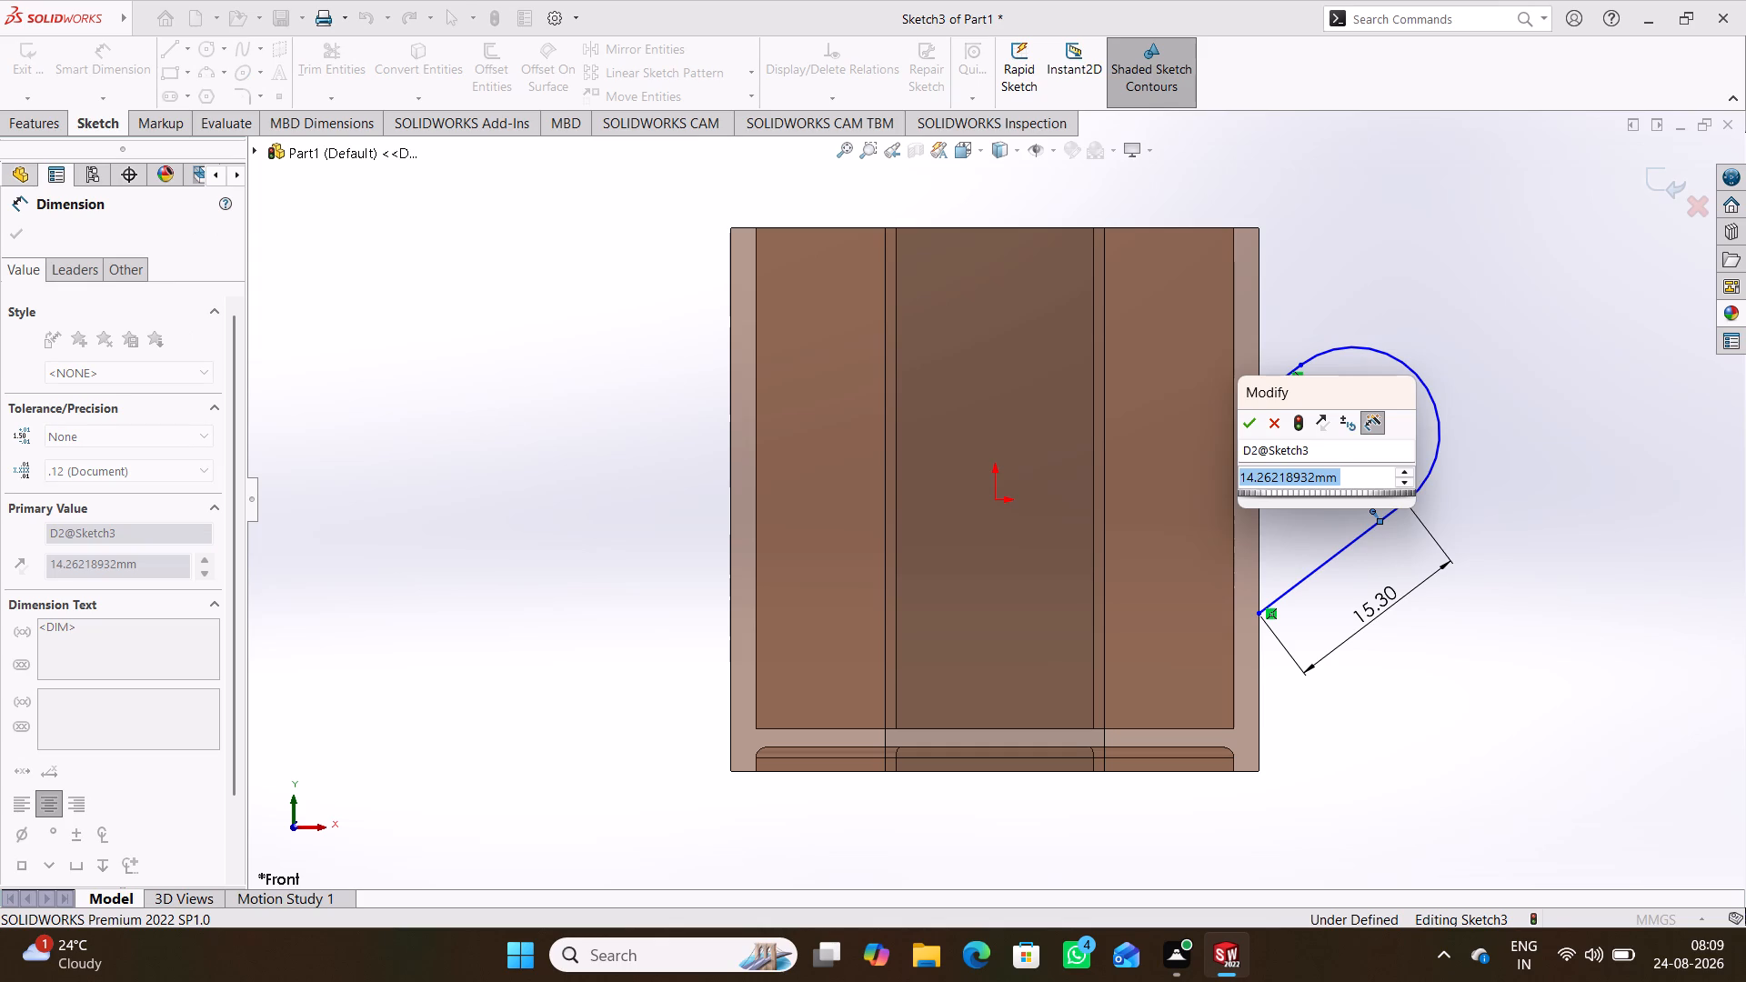
pyautogui.write('20.8')
pyautogui.press('Return')
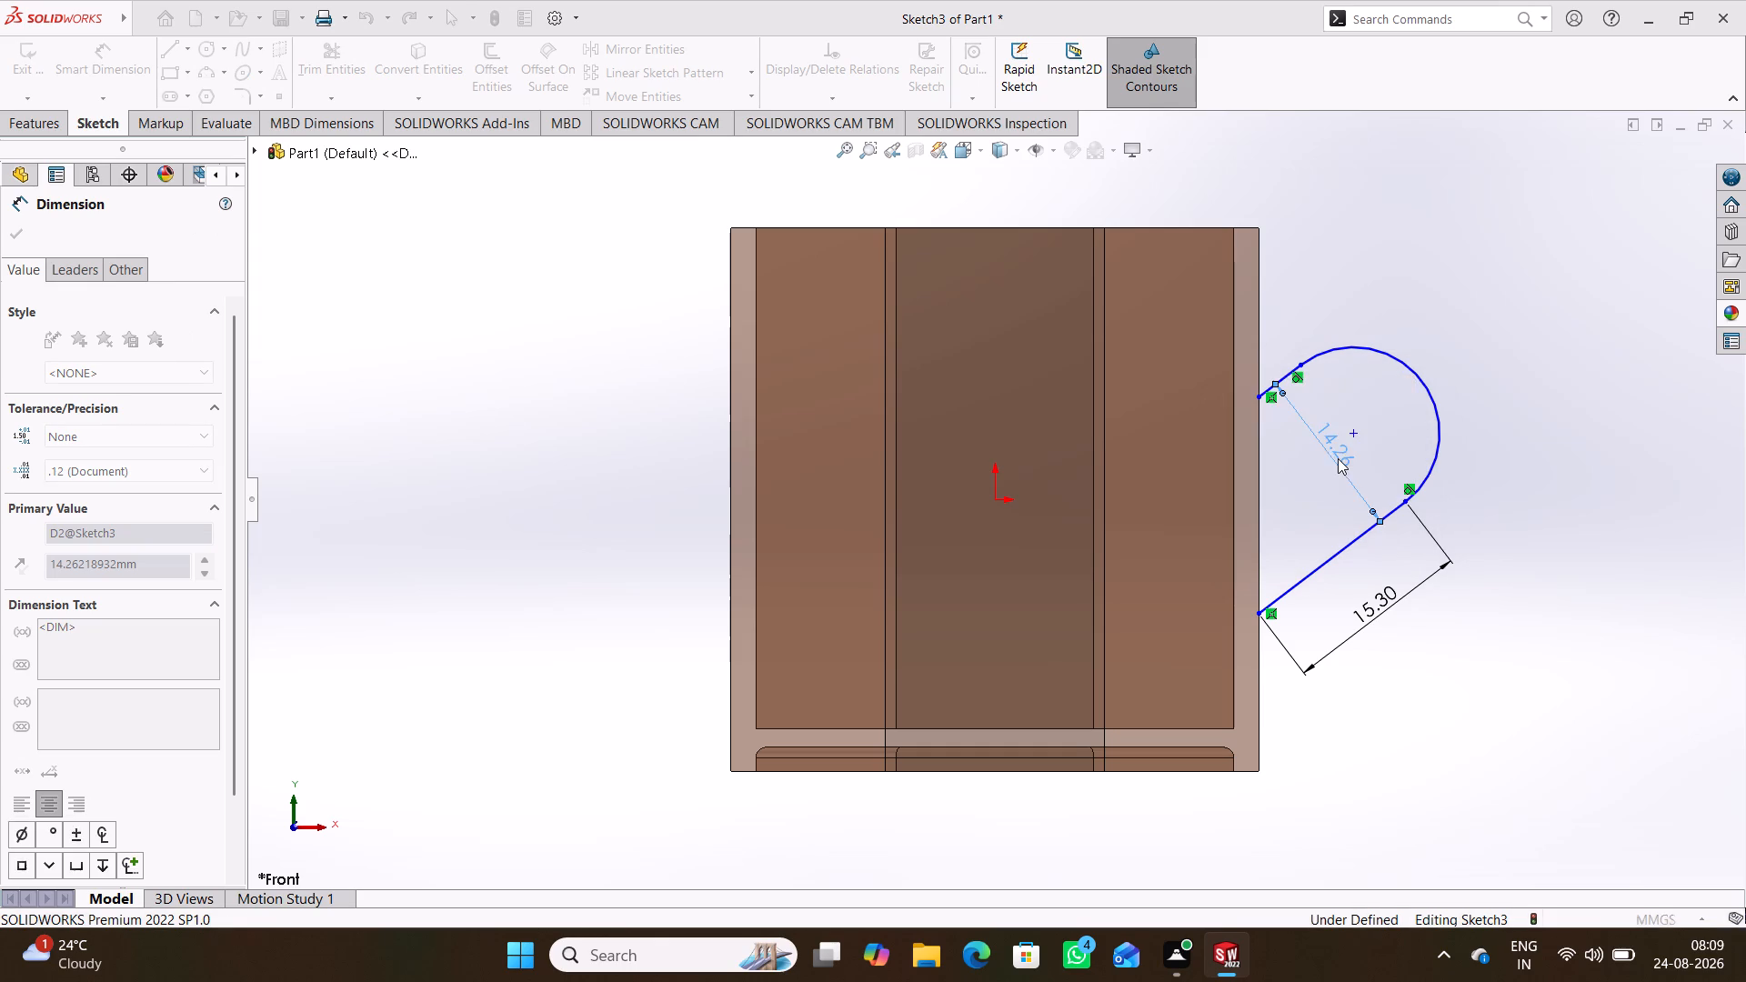
pyautogui.click(1522, 328)
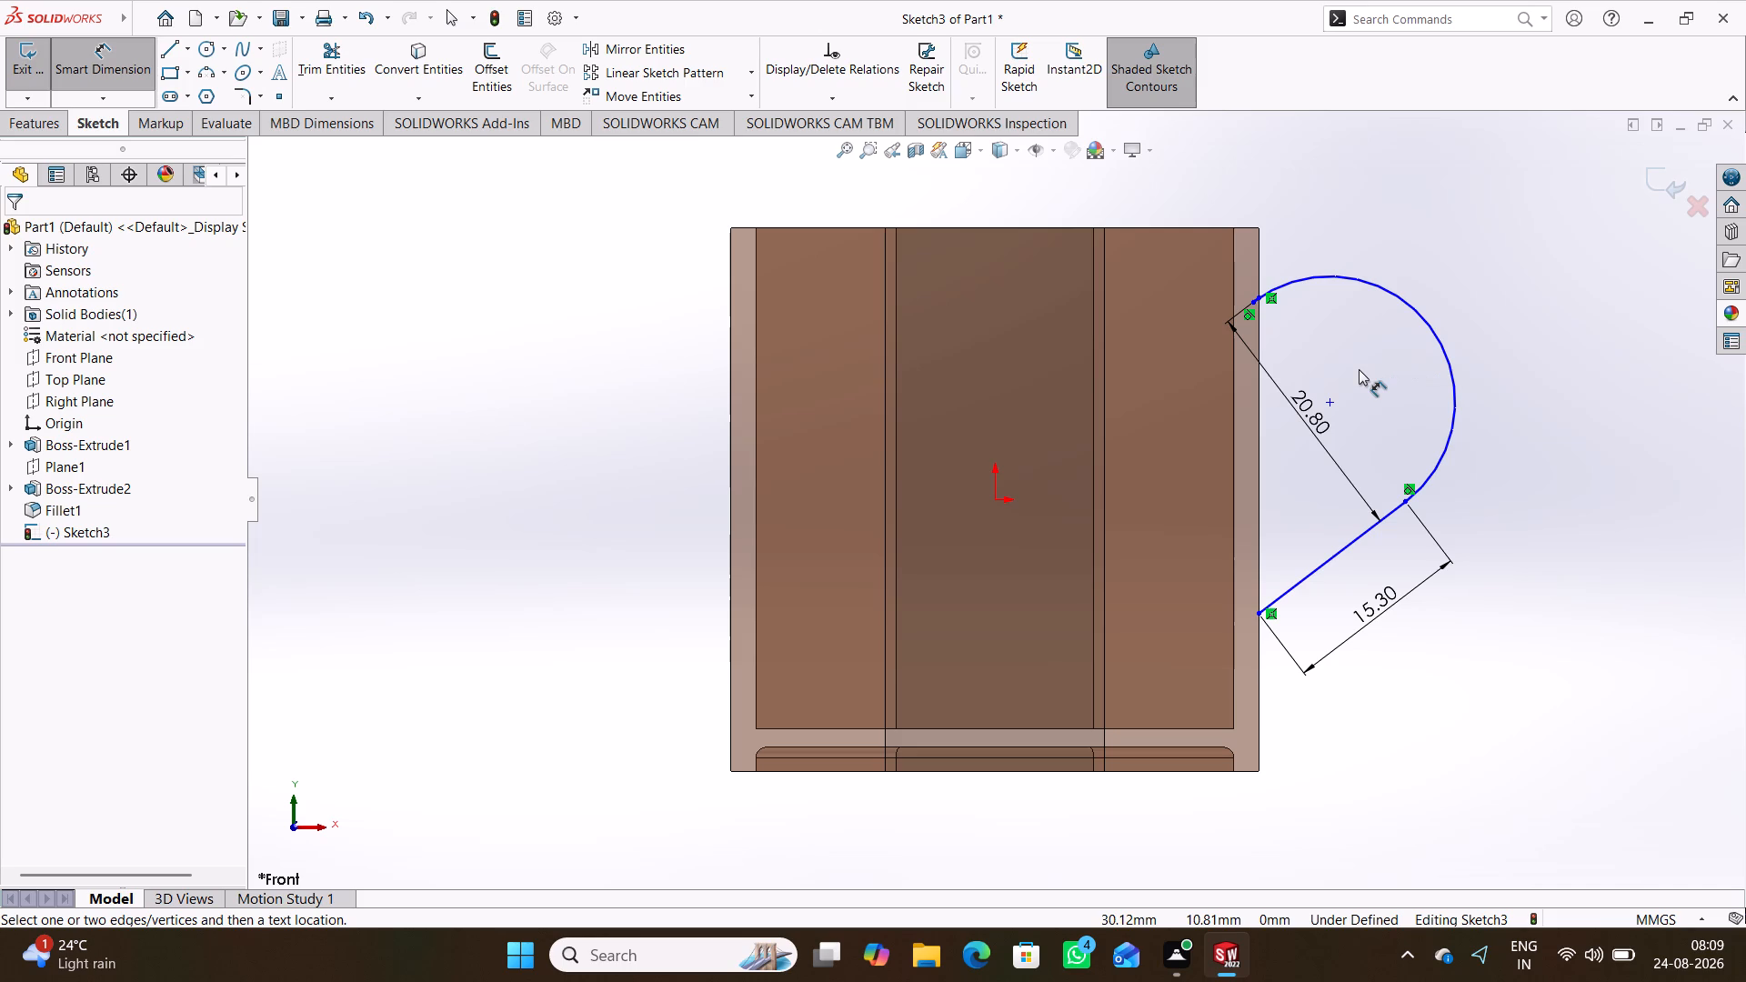
pyautogui.moveTo(1581, 581); pyautogui.dragTo(1603, 431, button='right')
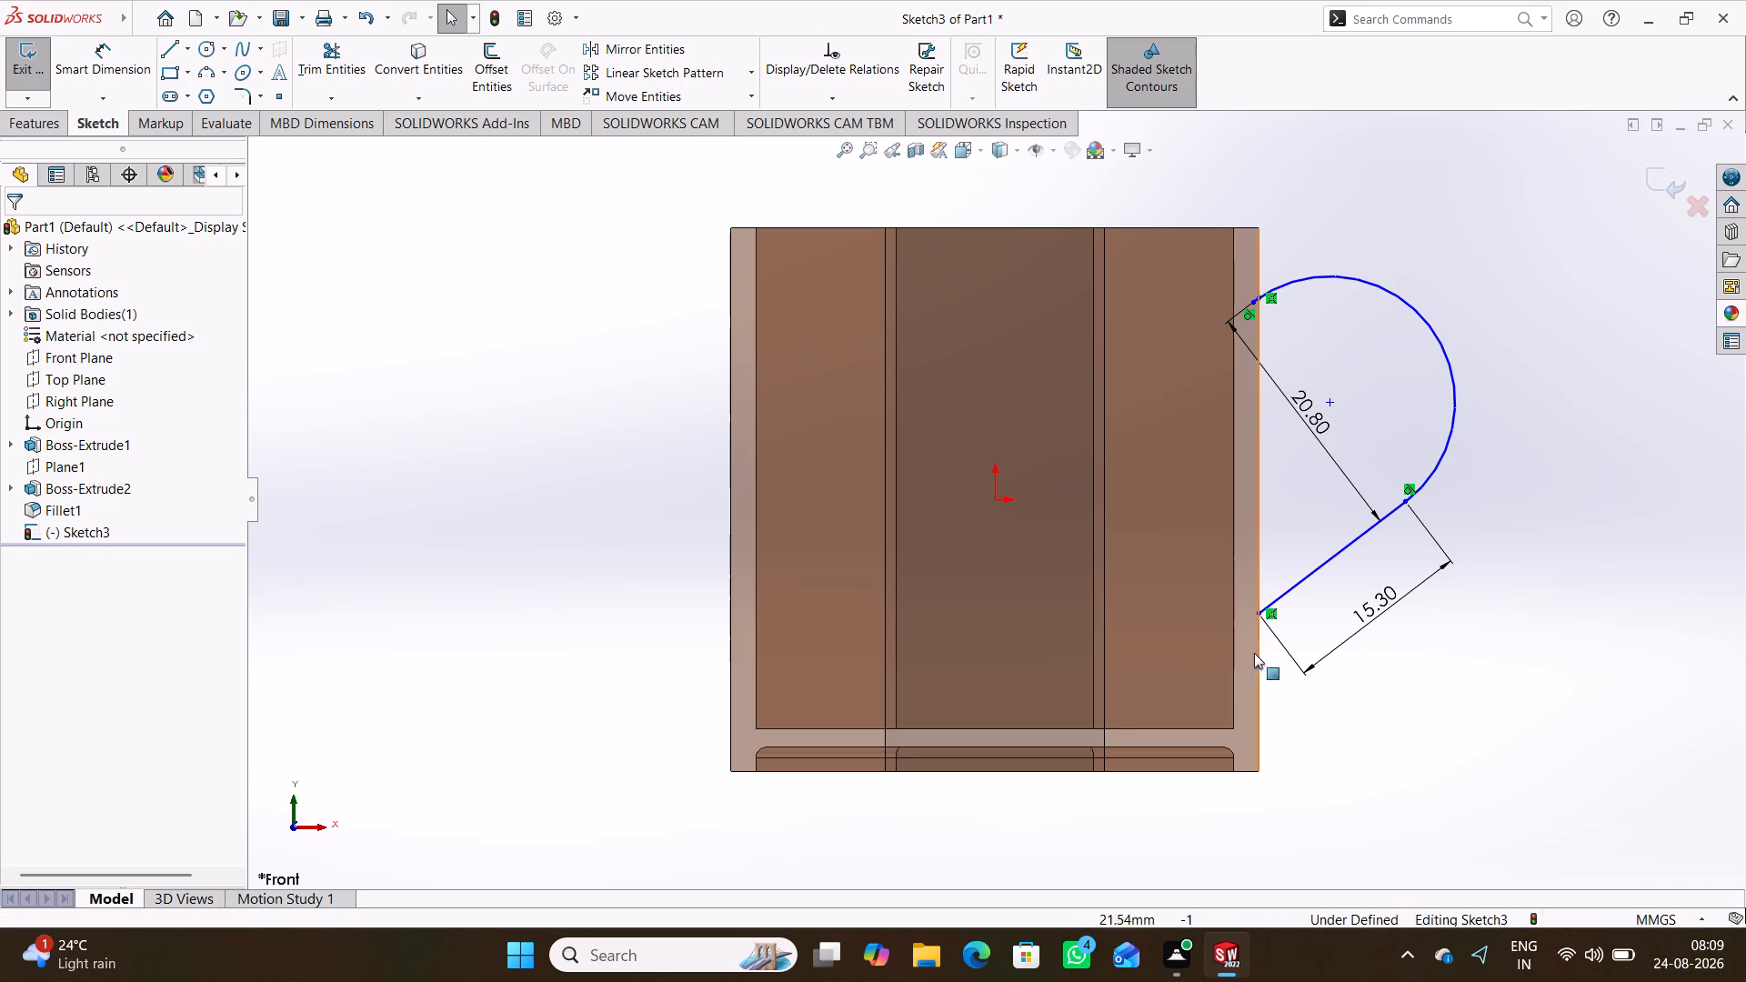
# Move the handle path lower along the mug wall and pull its arc outward so the short upper line lies outside the wall.
pyautogui.moveTo(1298, 586); pyautogui.dragTo(1311, 646)
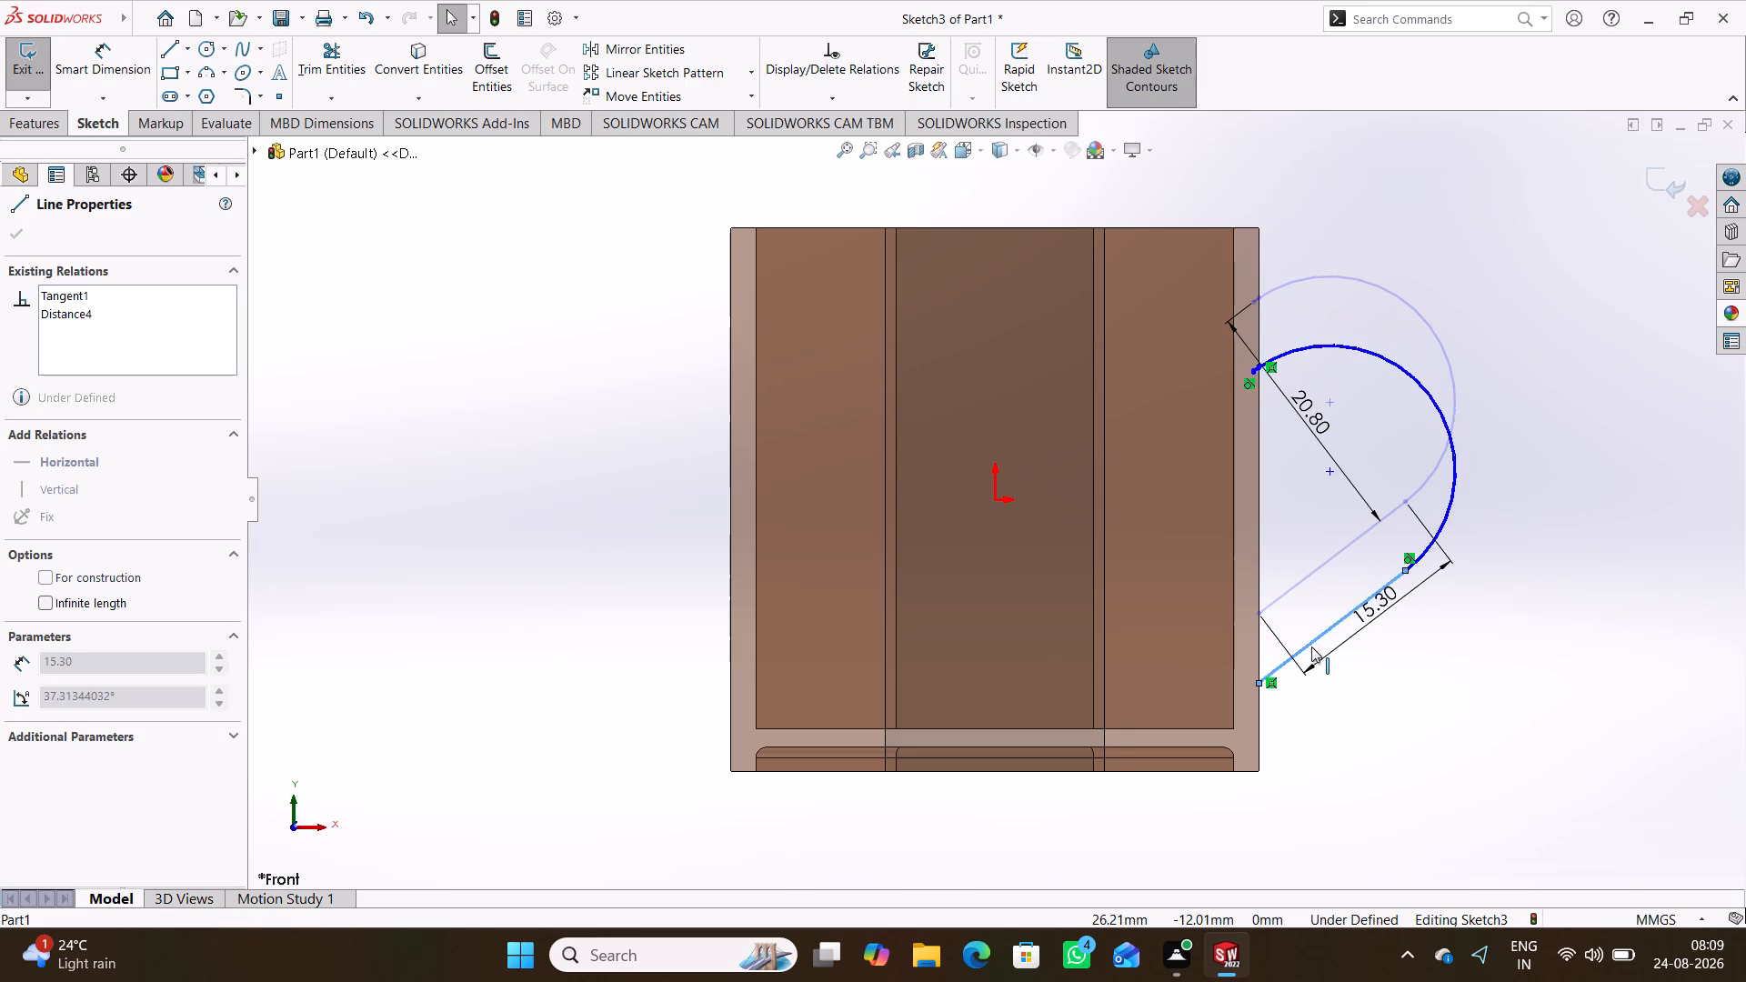
pyautogui.moveTo(1311, 646); pyautogui.dragTo(1321, 642)
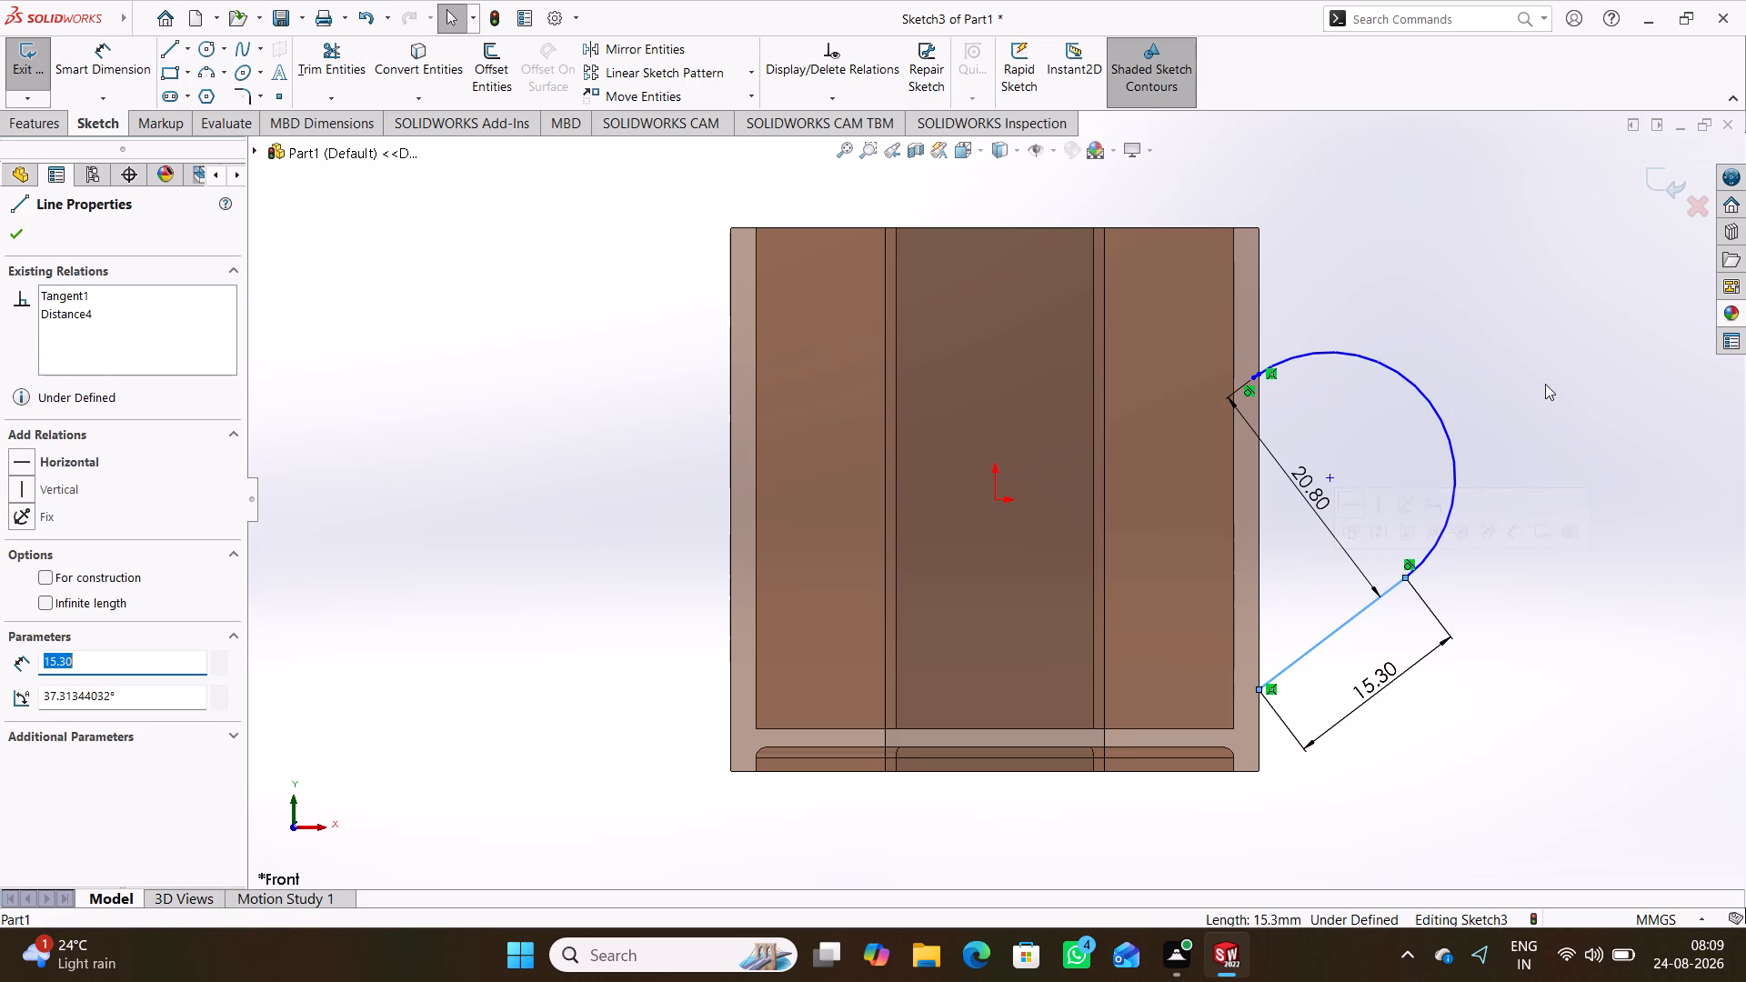
pyautogui.click(1545, 384)
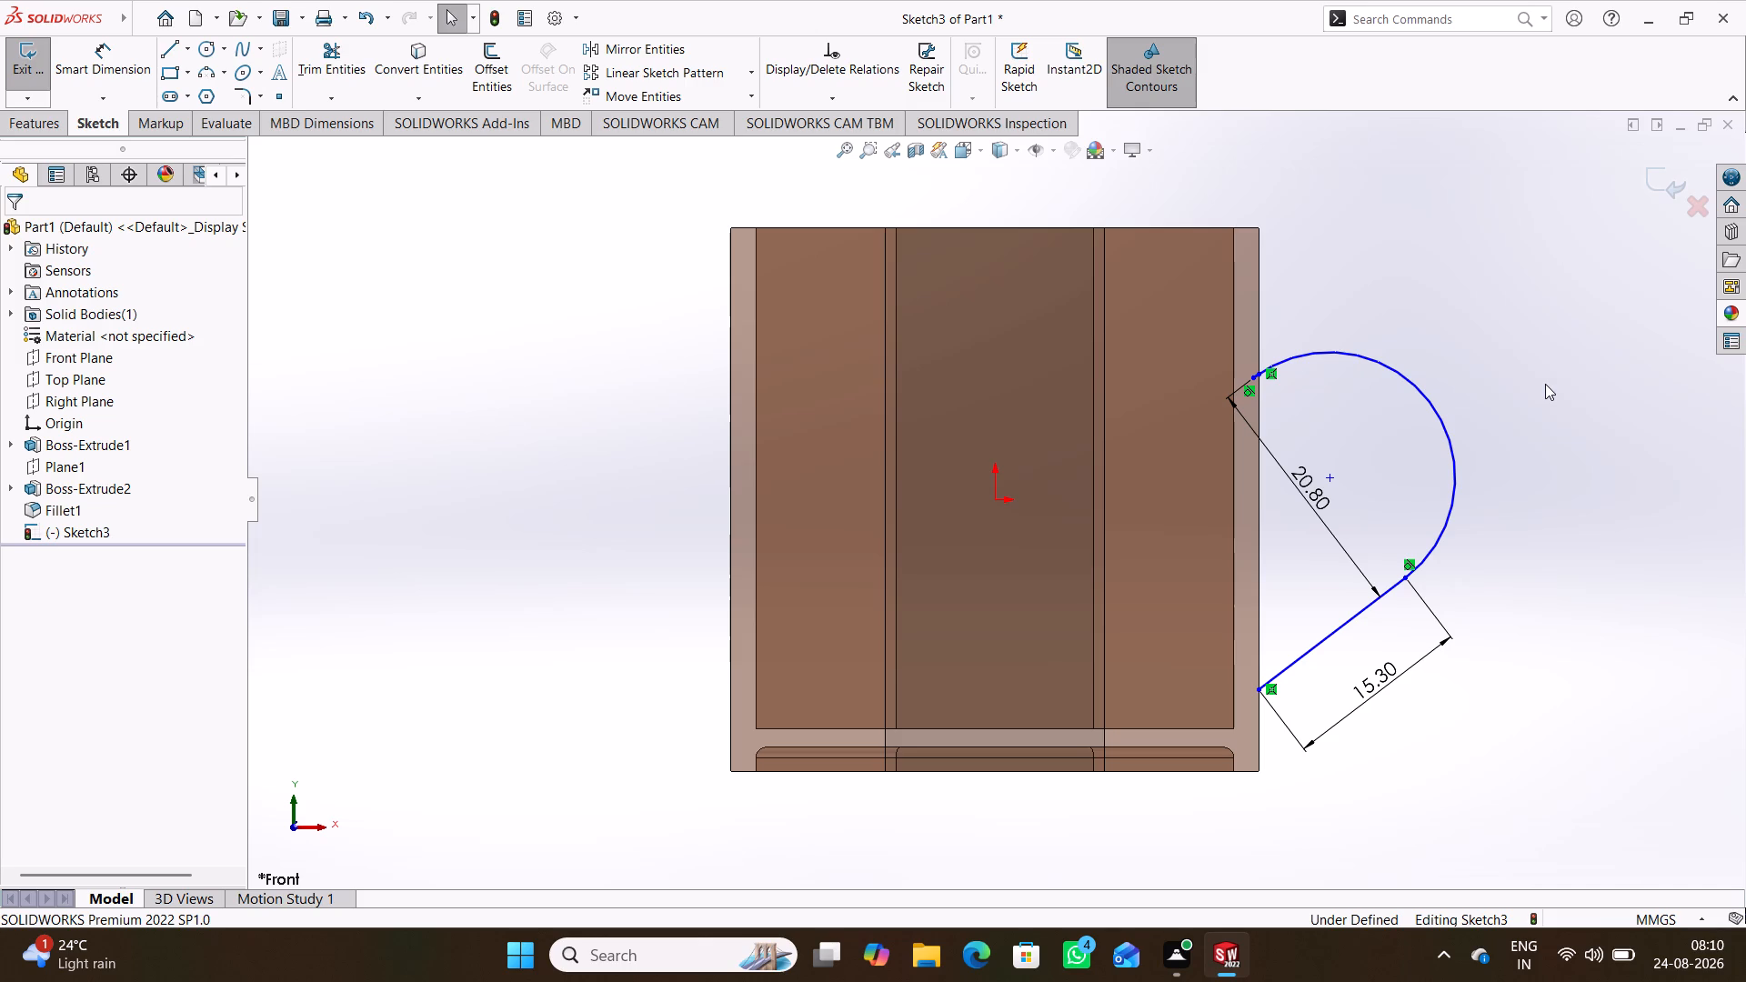
pyautogui.moveTo(1294, 359); pyautogui.dragTo(1437, 358)
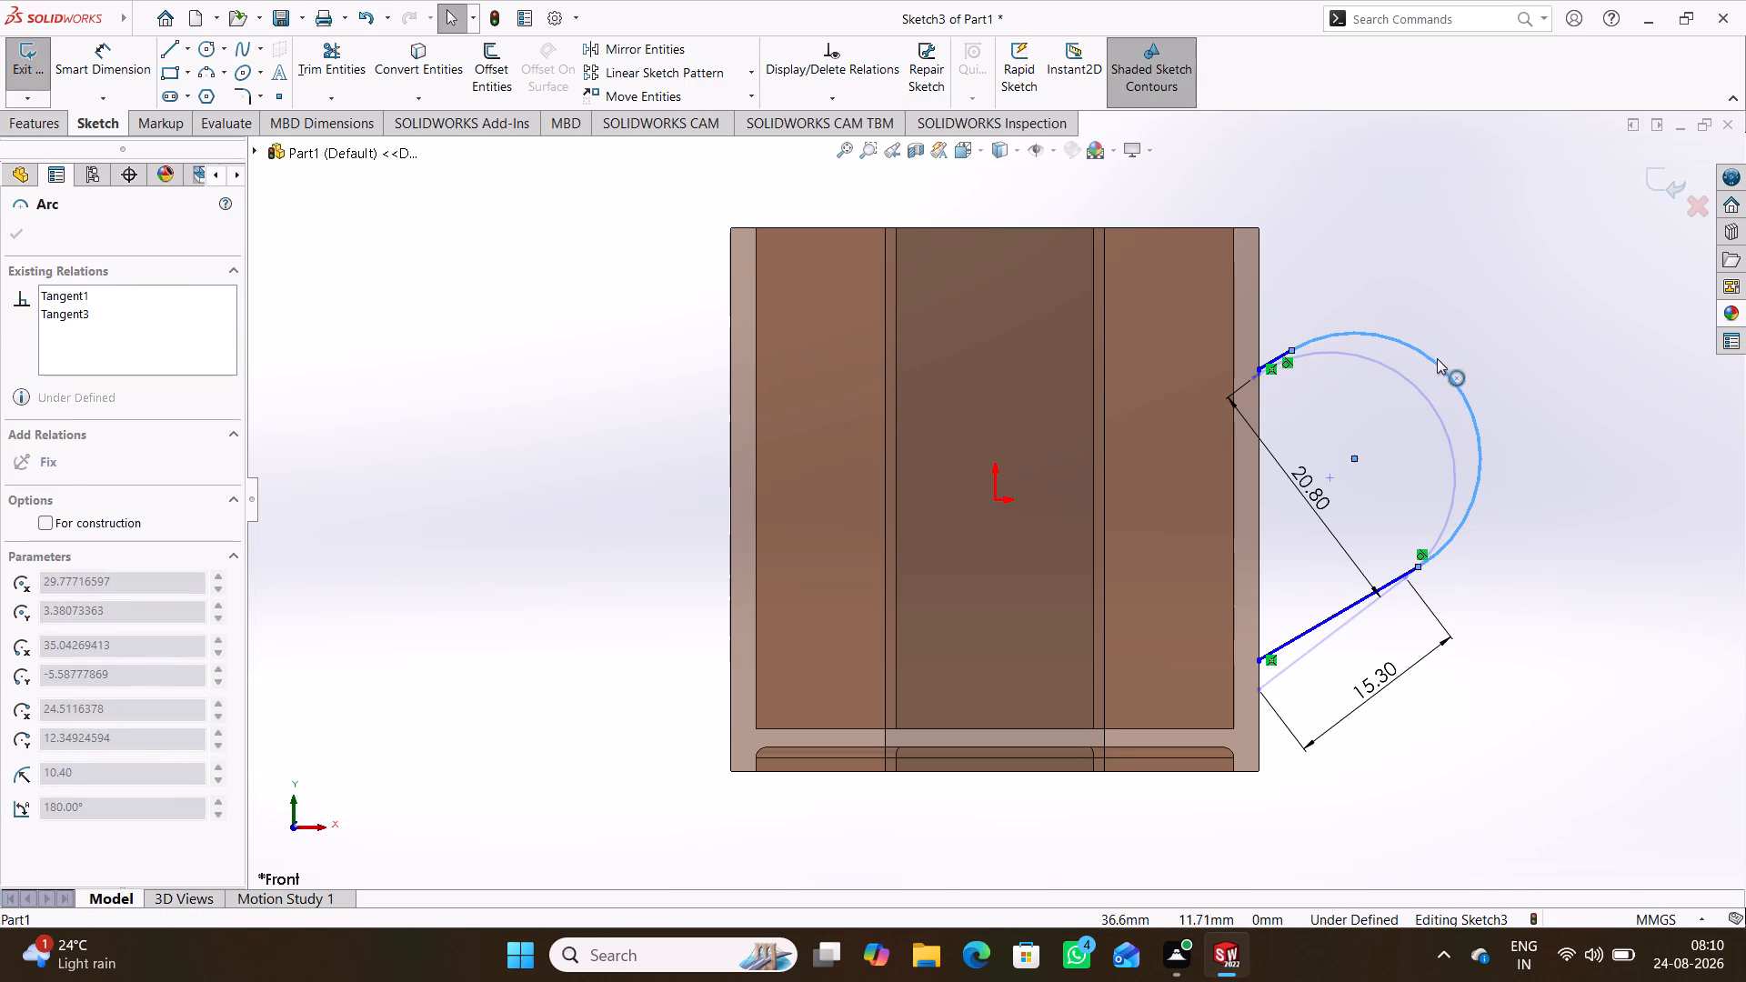
pyautogui.moveTo(1437, 358); pyautogui.dragTo(1450, 363)
pyautogui.click(1534, 424)
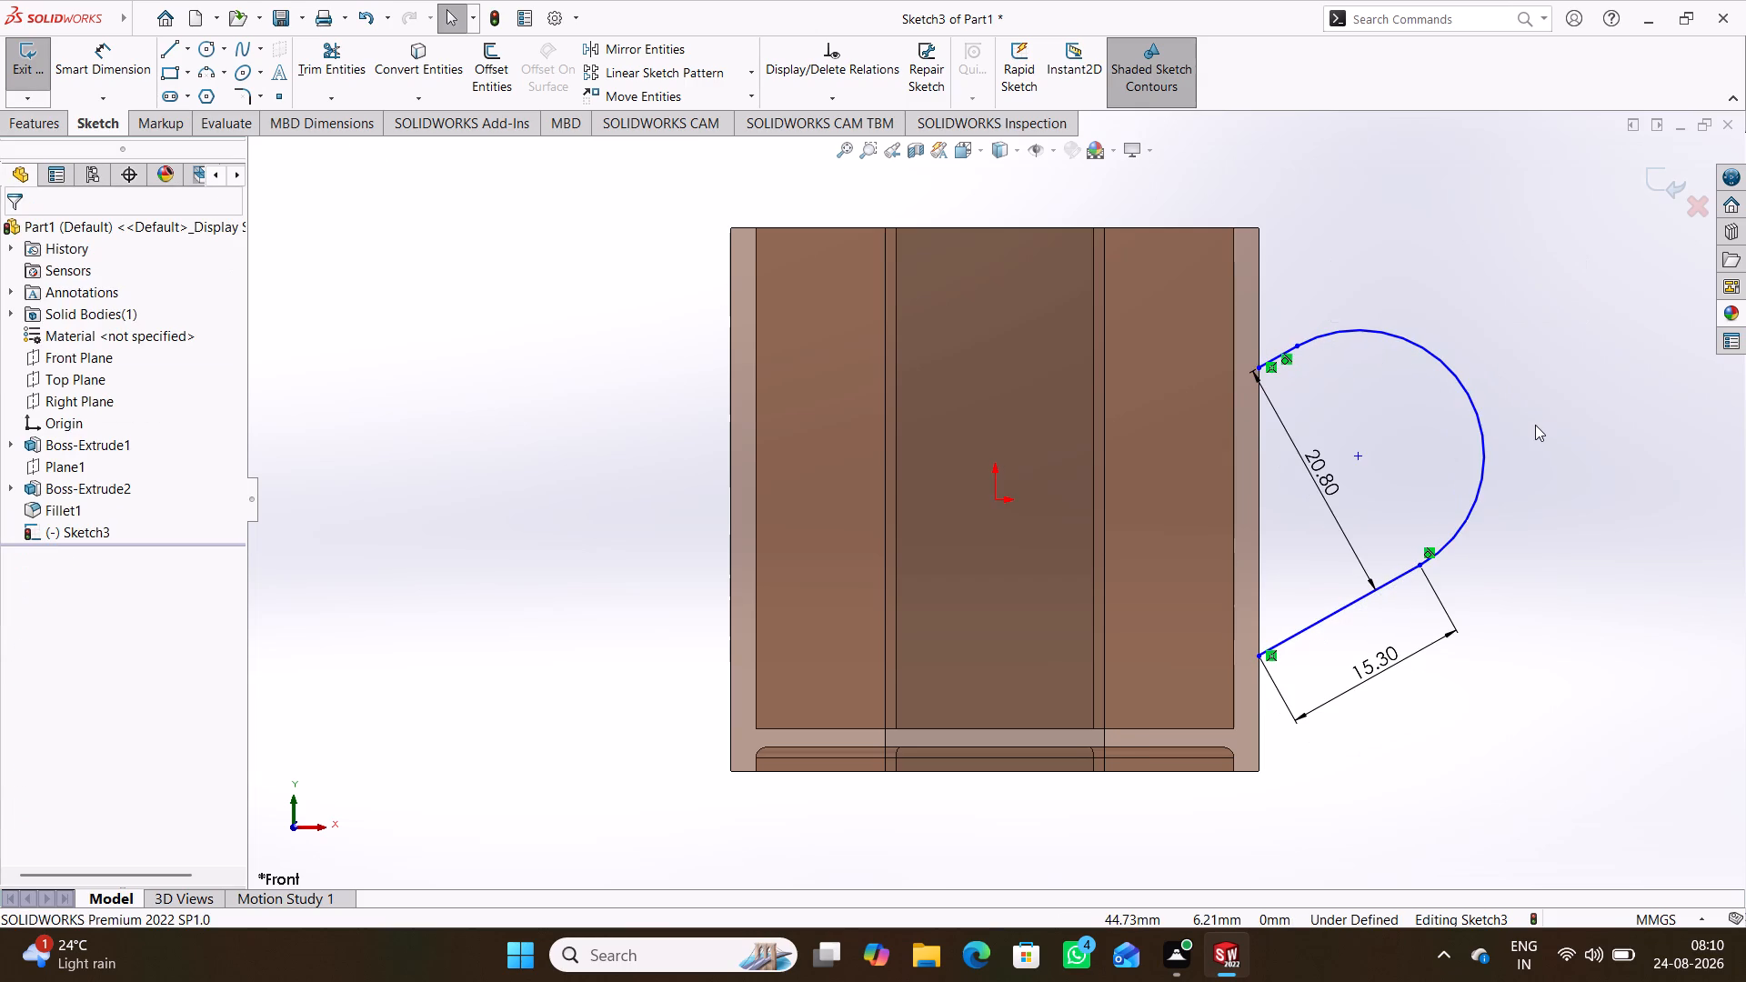
# Dimension the horizontal distance from the mug's outer wall edge to the handle arc's midpoint to 16.7 mm.
pyautogui.moveTo(1542, 549); pyautogui.dragTo(1587, 329, button='right')
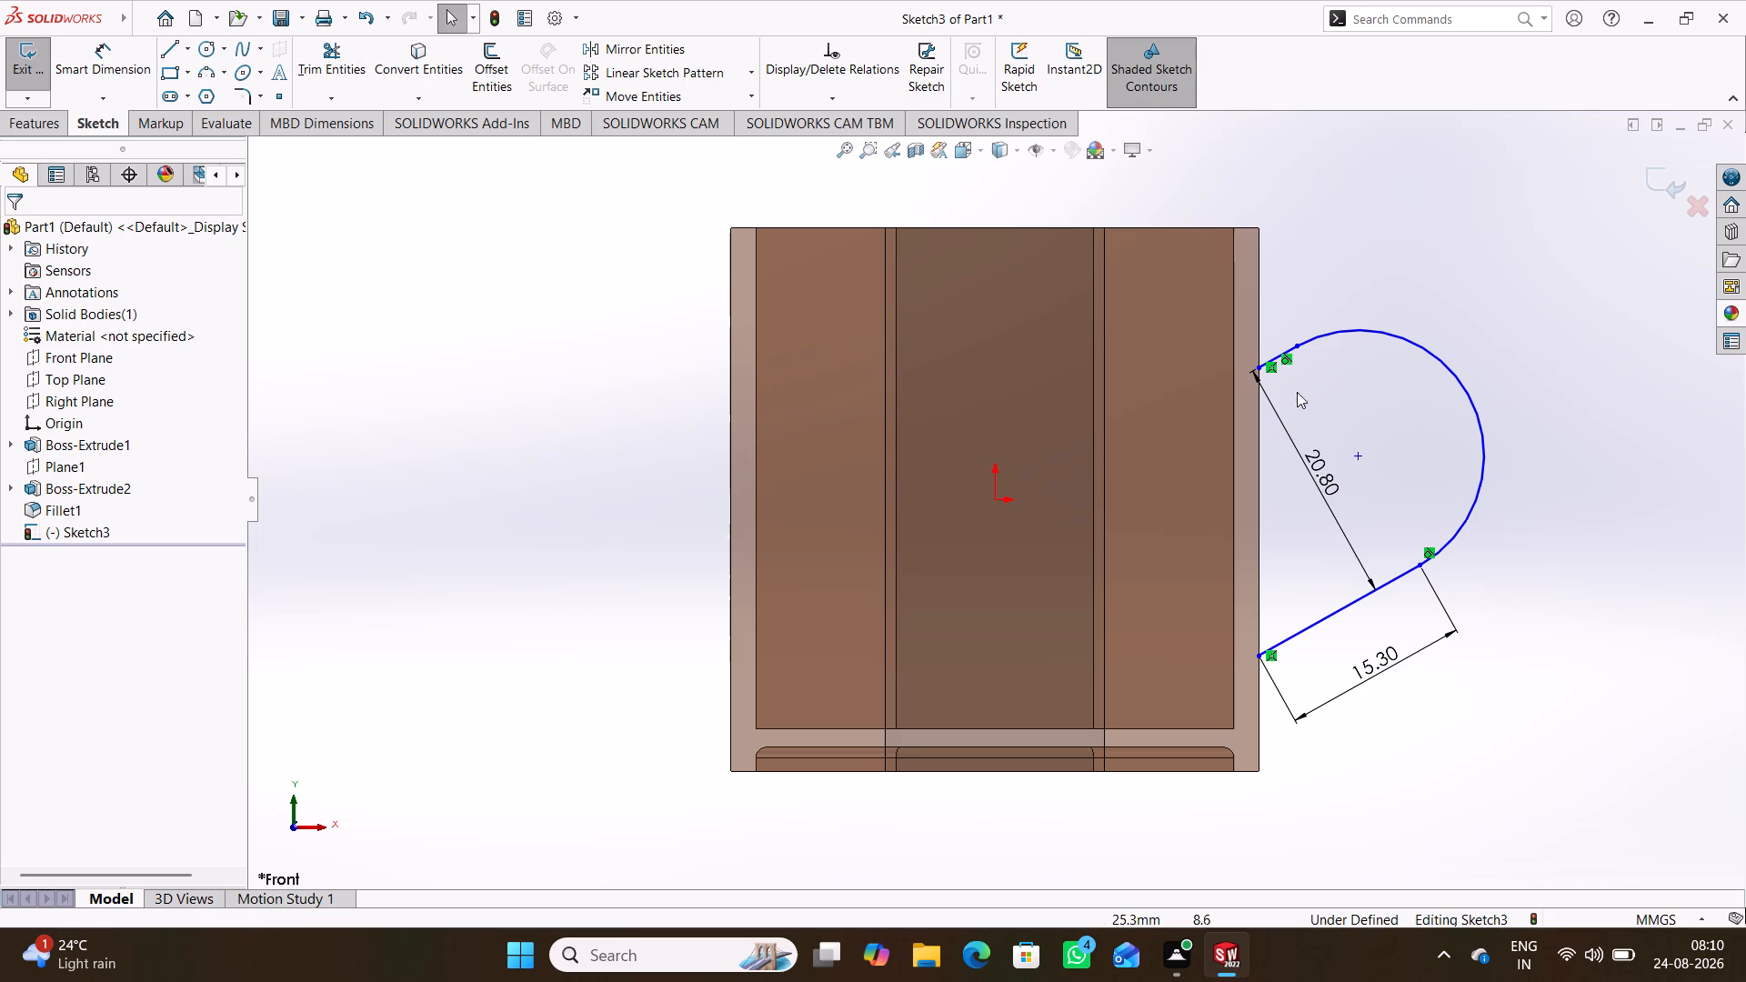
pyautogui.click(1261, 304)
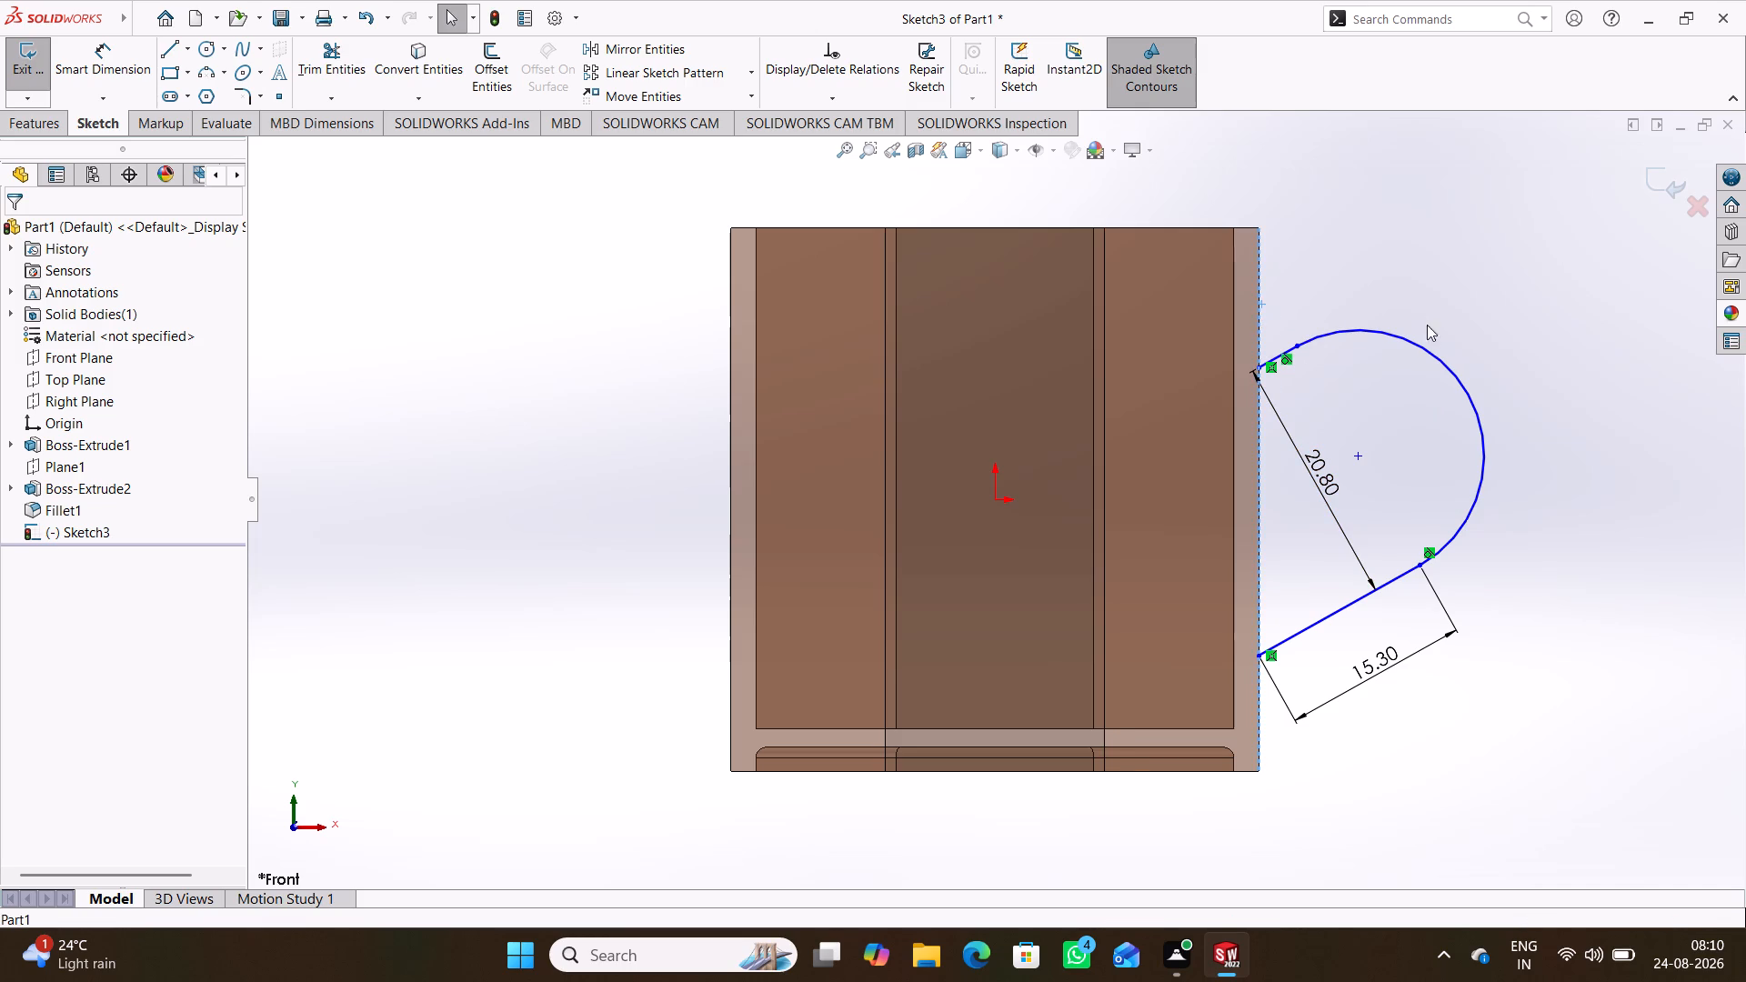
pyautogui.click(1468, 393)
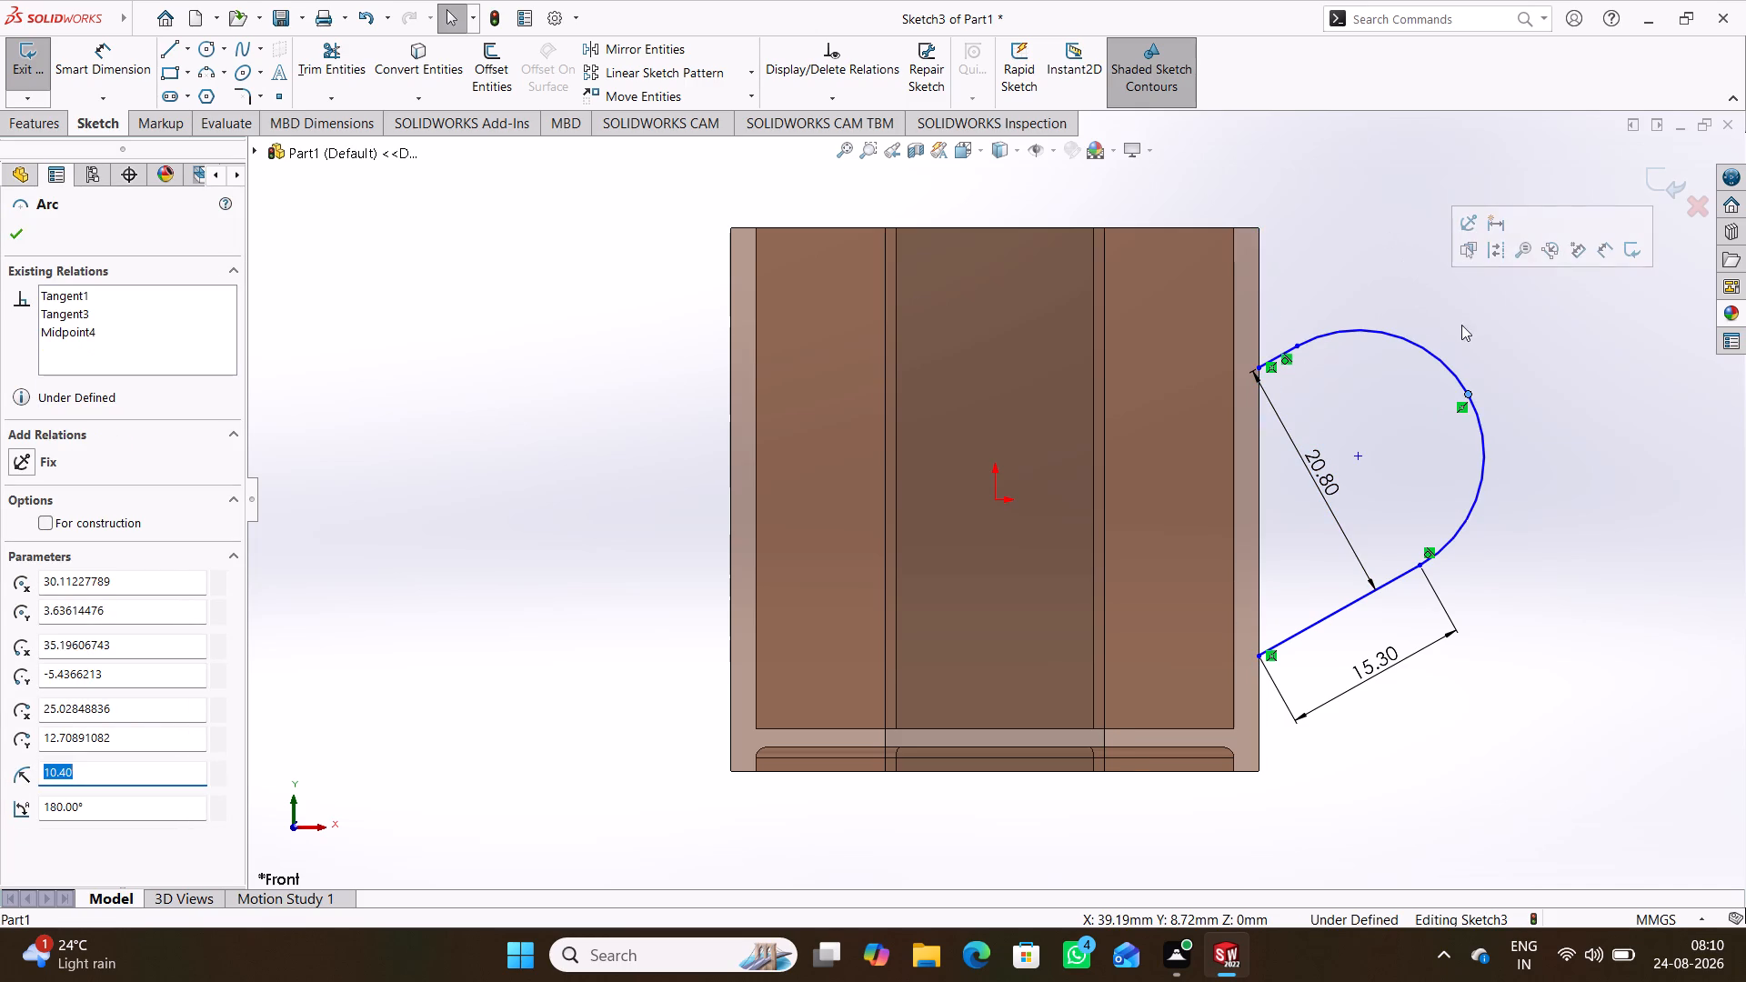
pyautogui.moveTo(1597, 477); pyautogui.dragTo(1640, 151, button='right')
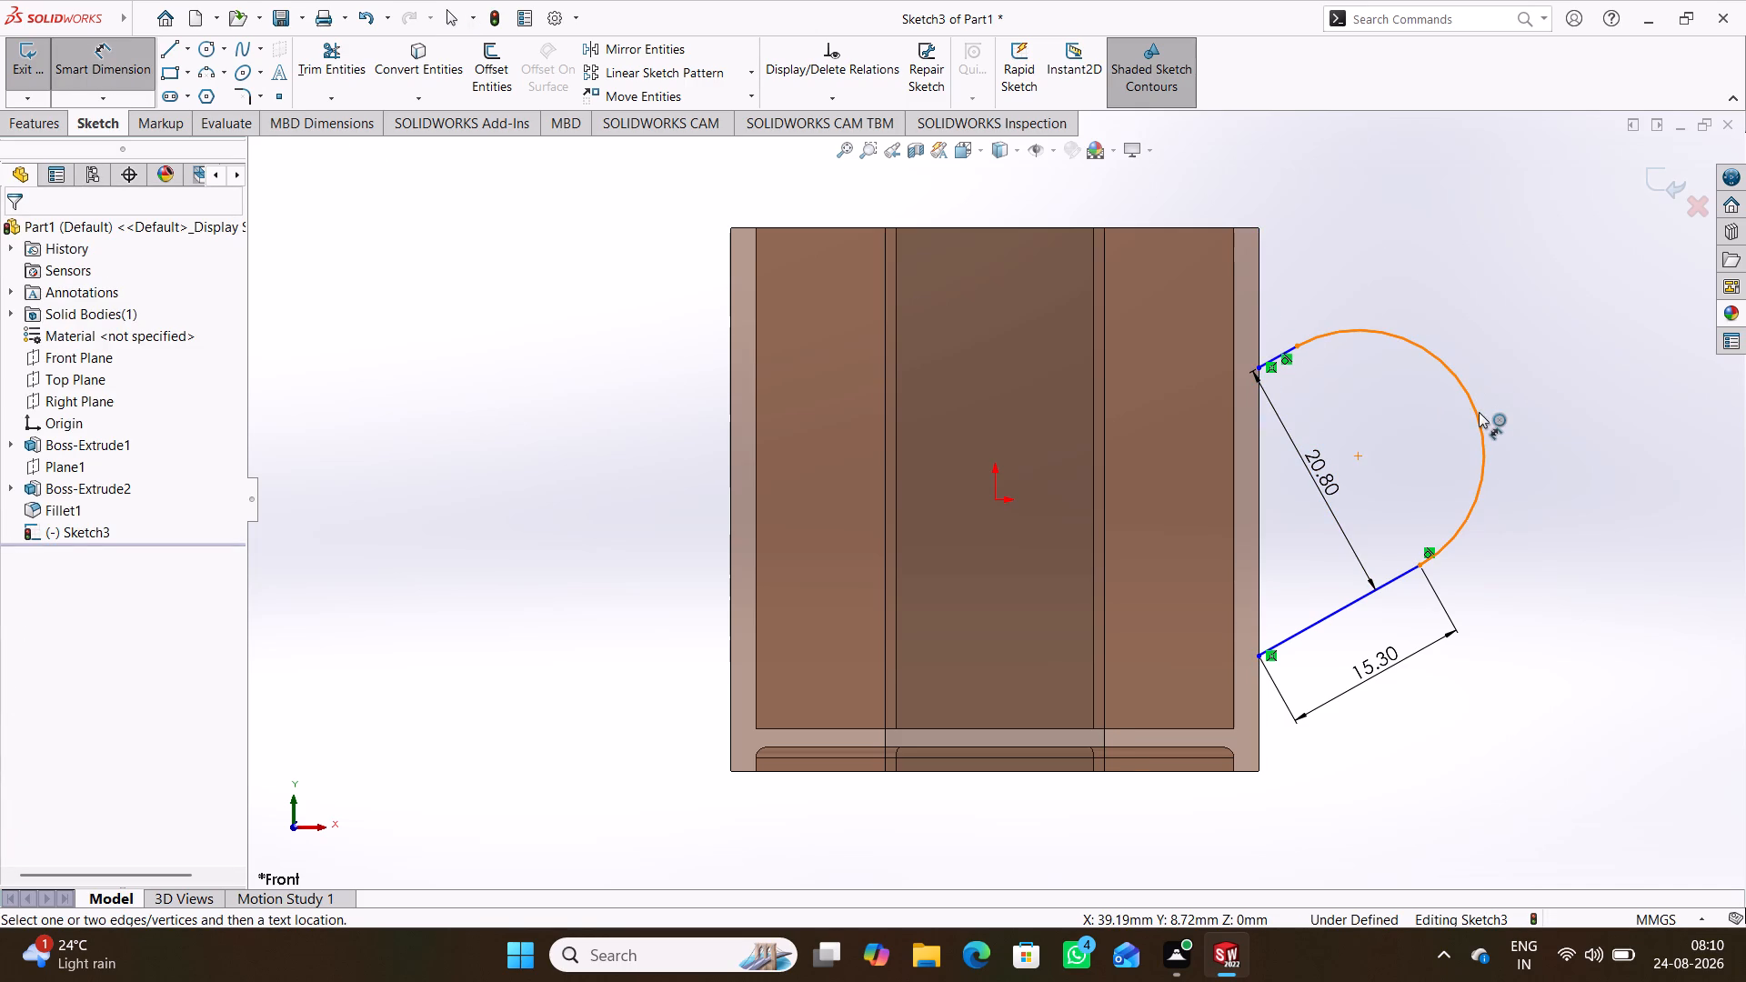
pyautogui.click(1466, 392)
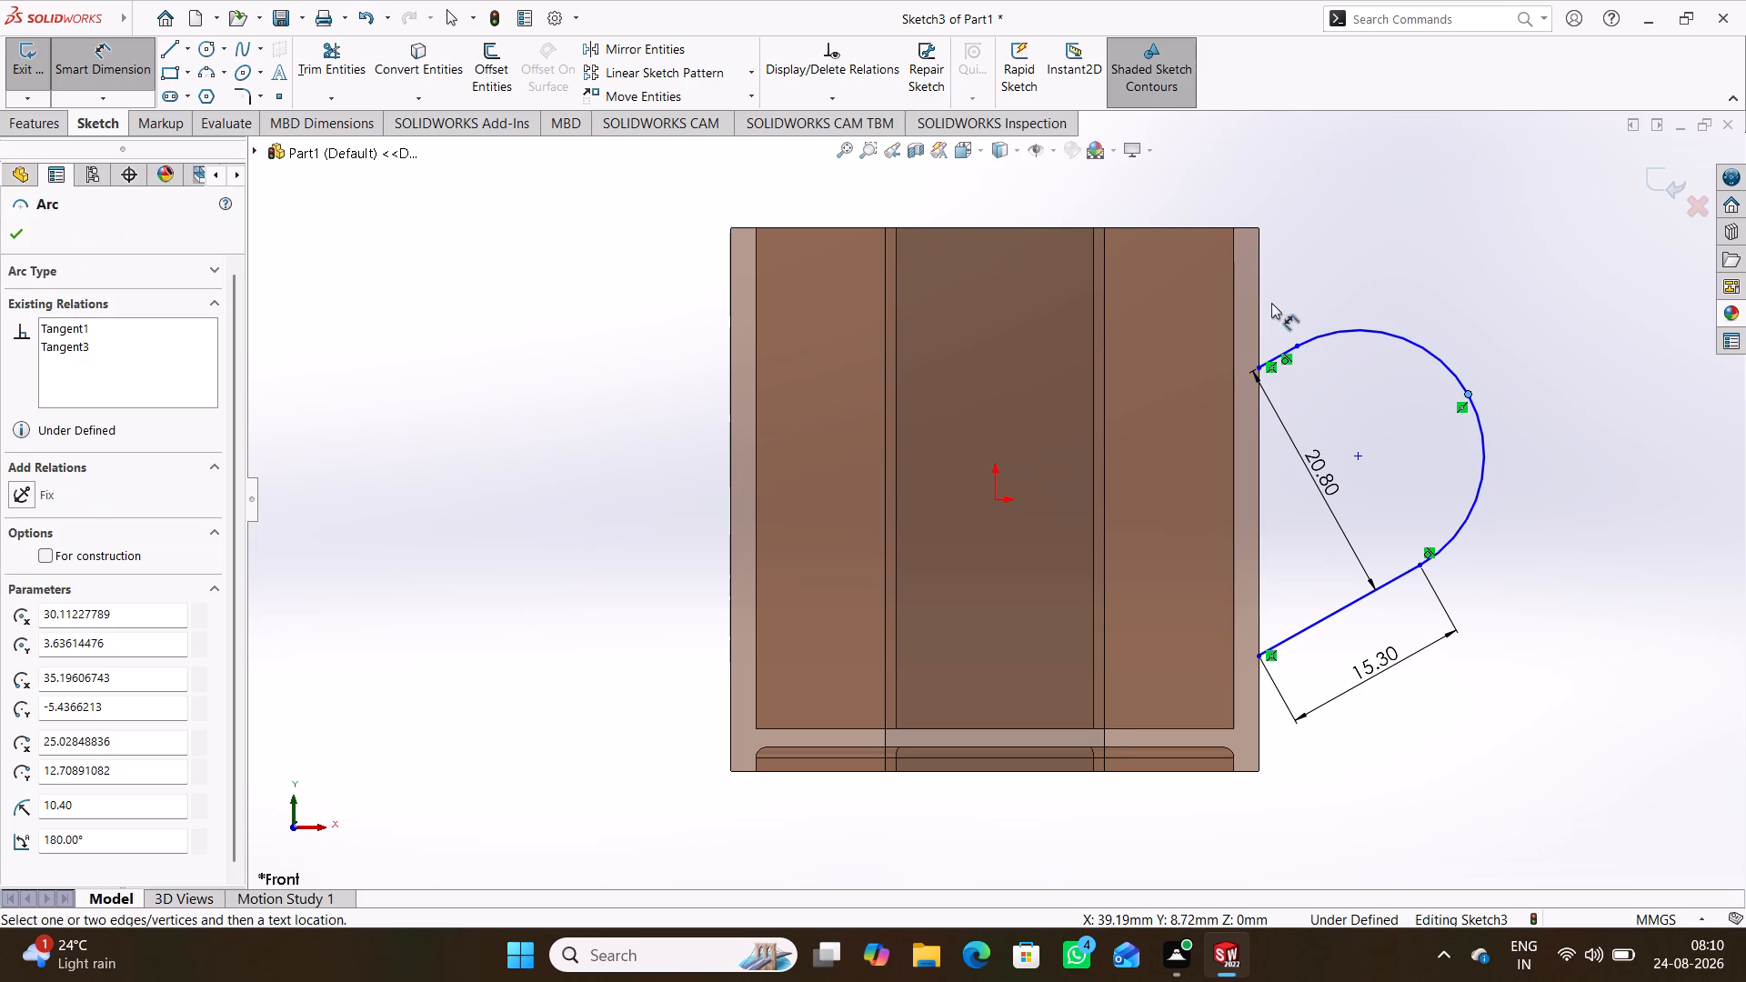
pyautogui.click(1256, 275)
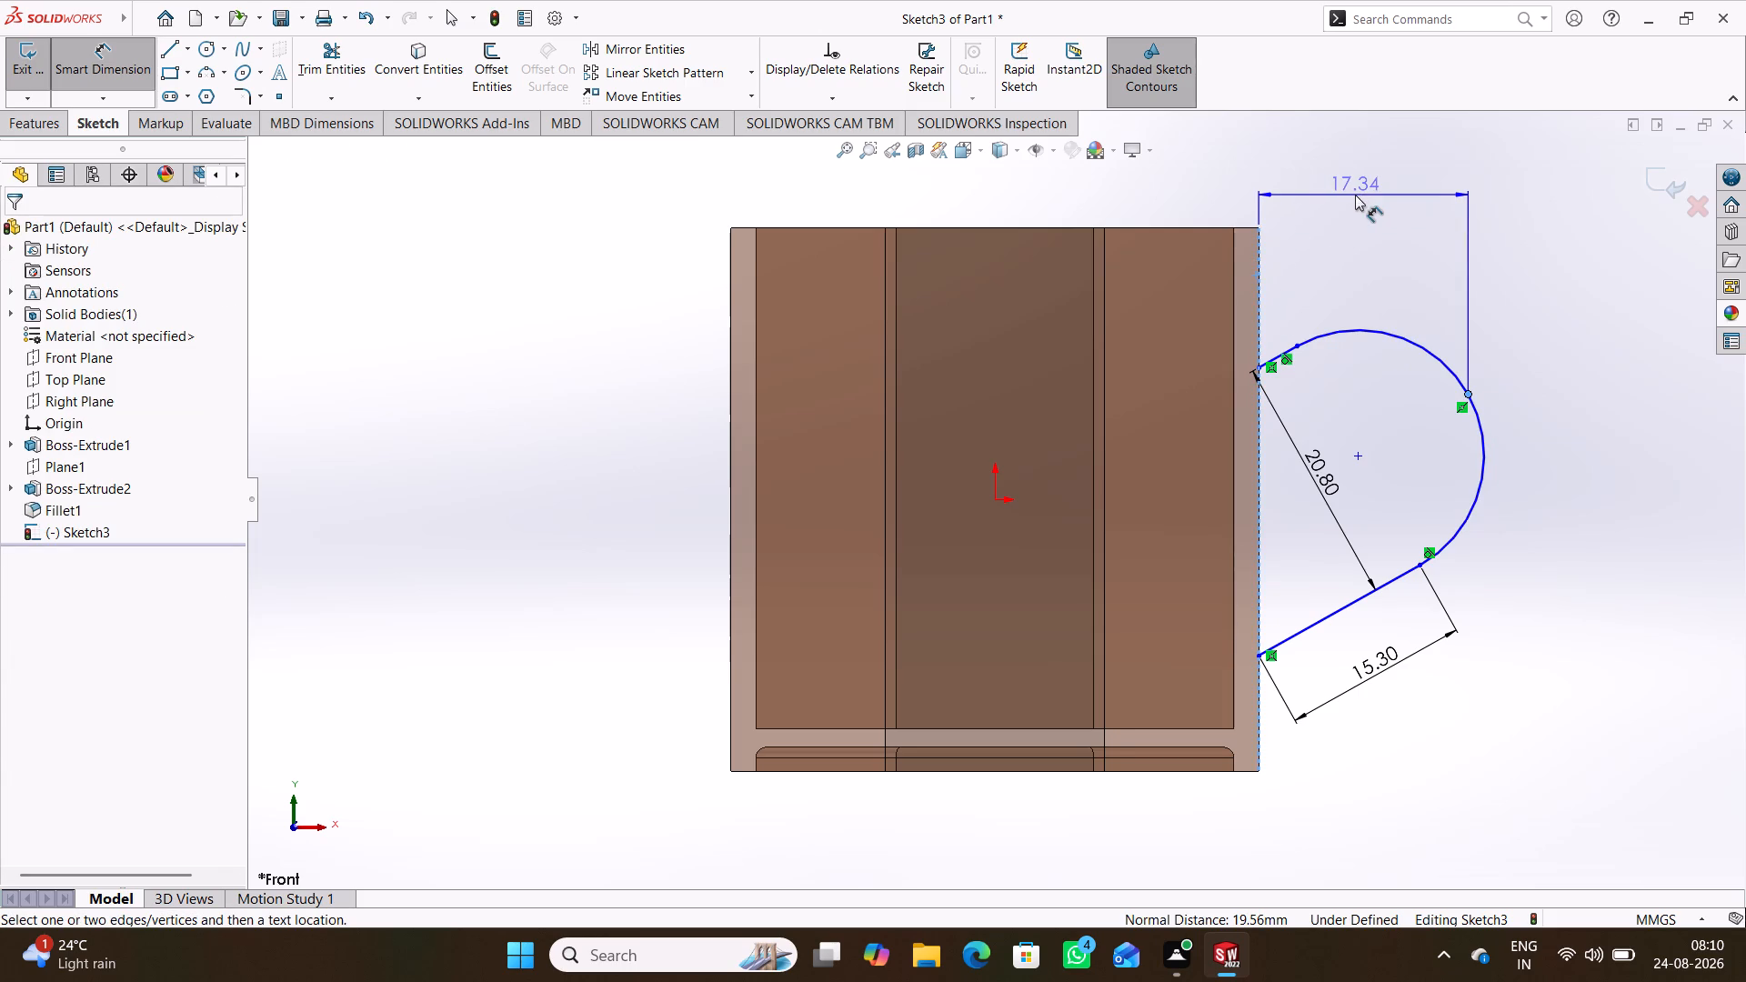
pyautogui.click(1355, 195)
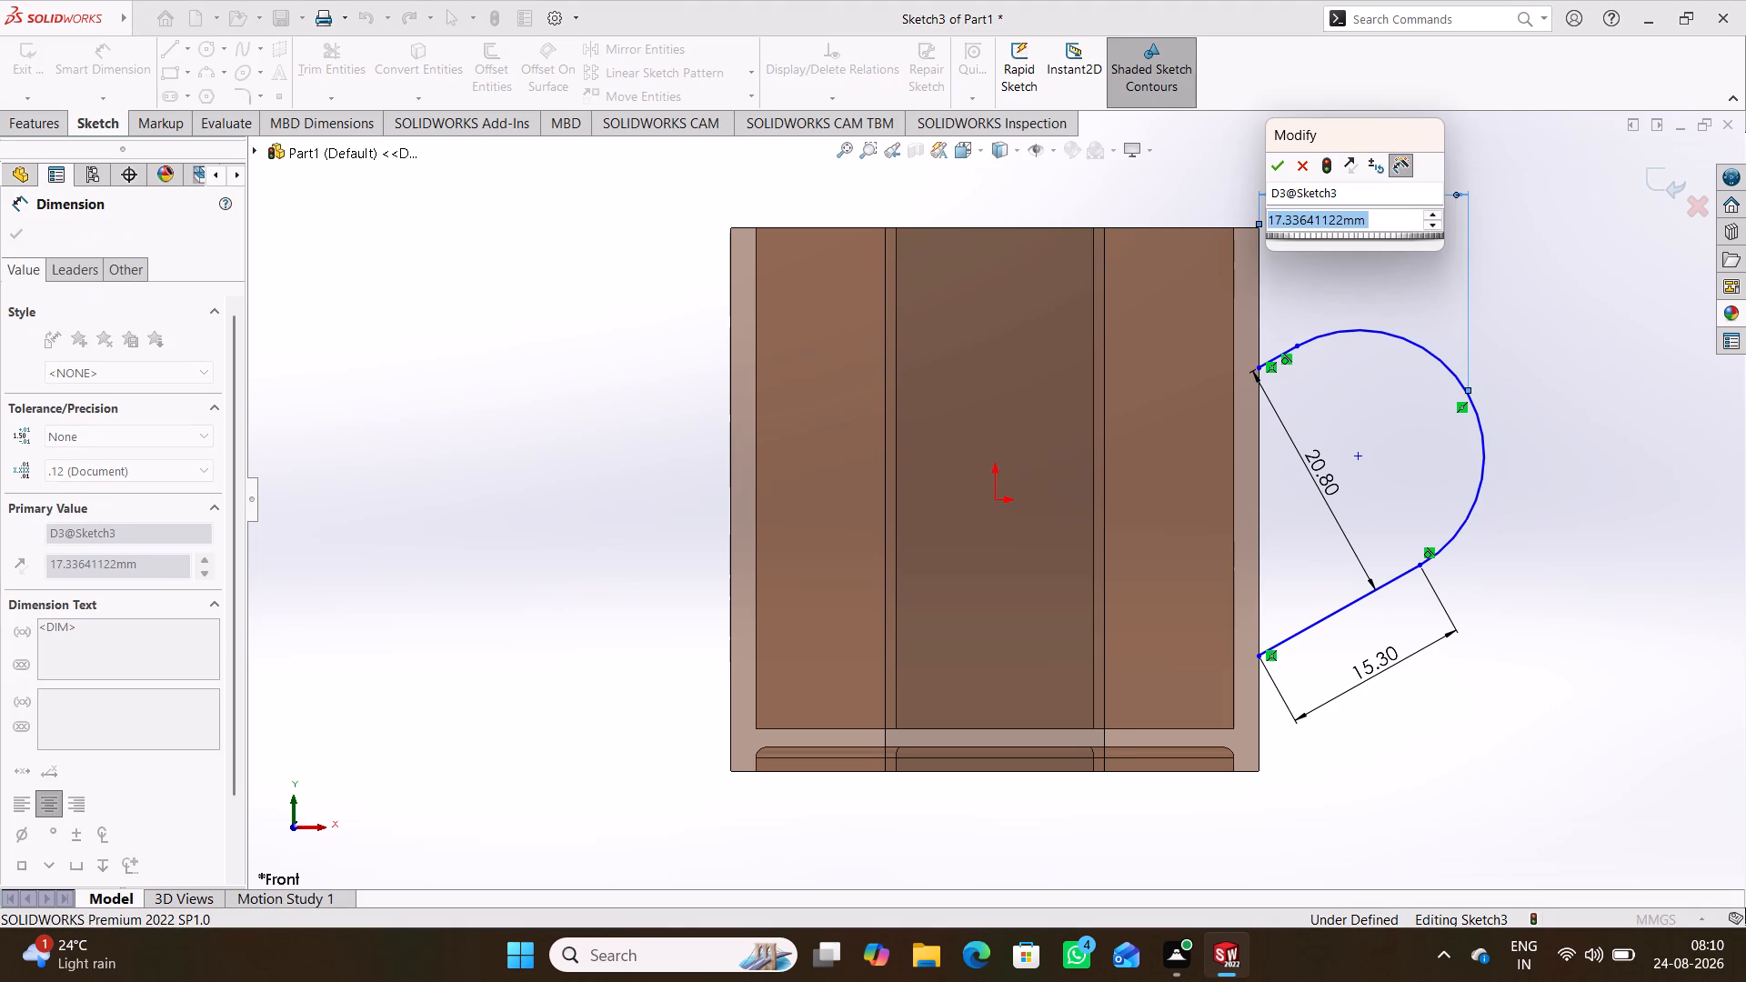
pyautogui.write('16.7')
pyautogui.press('Return')
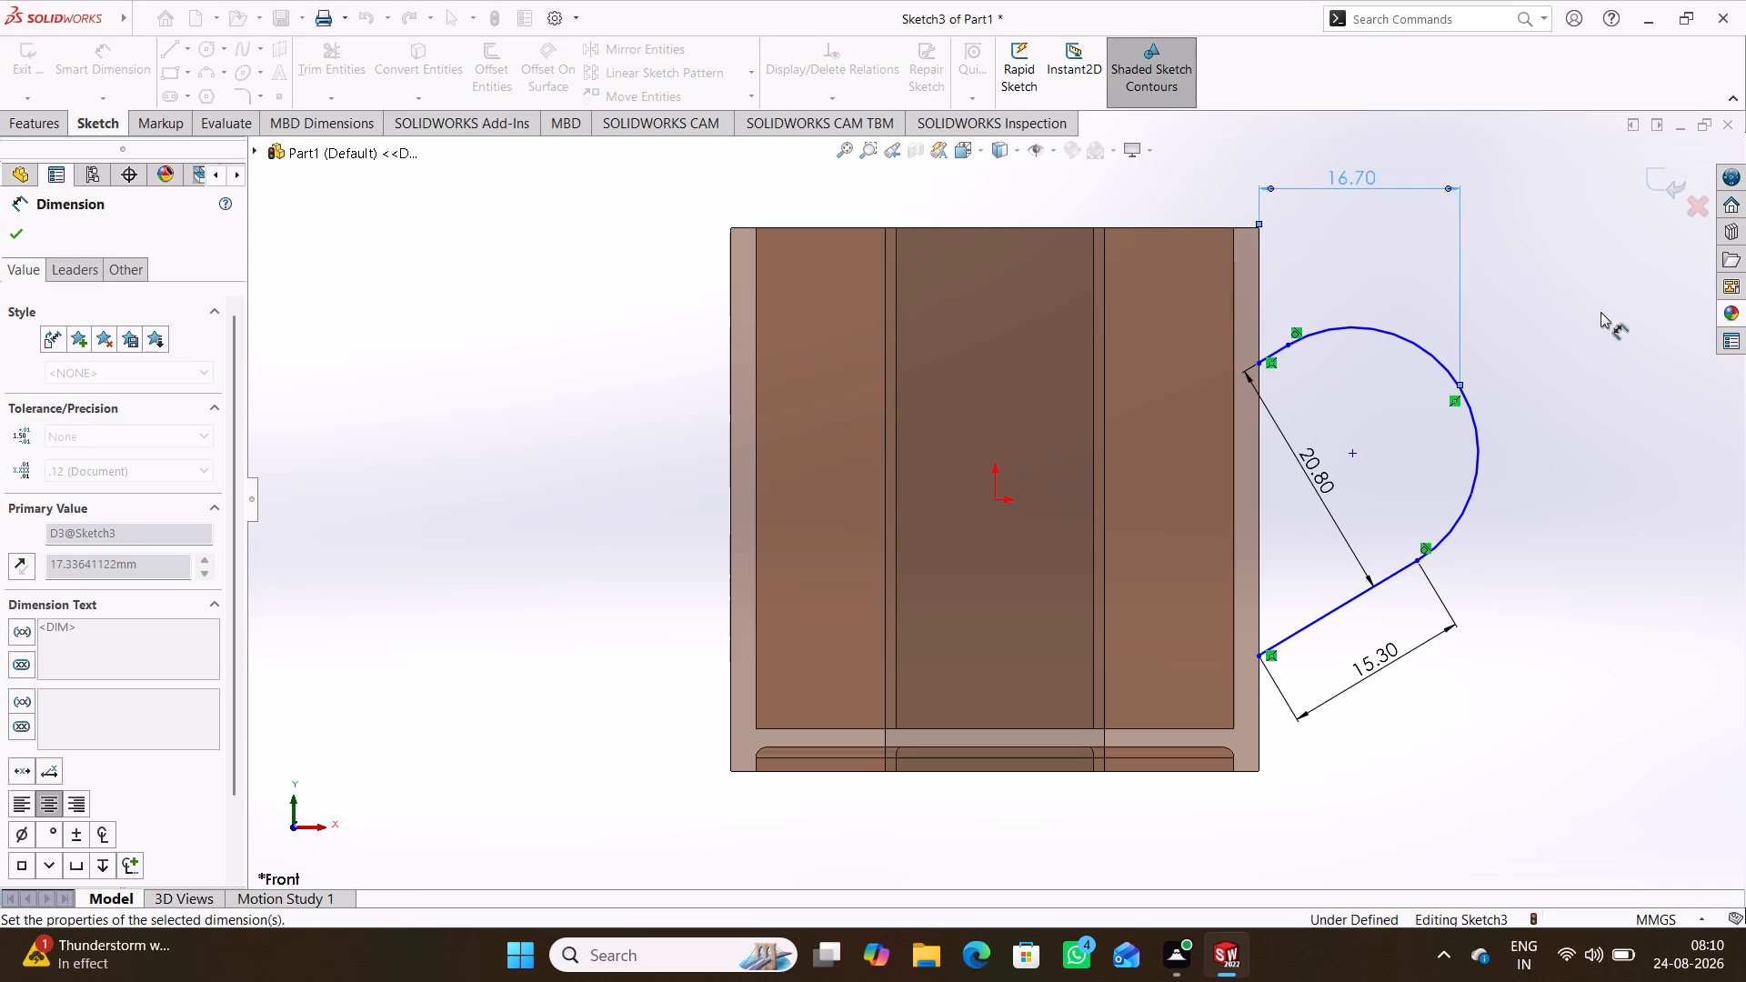
pyautogui.click(1564, 326)
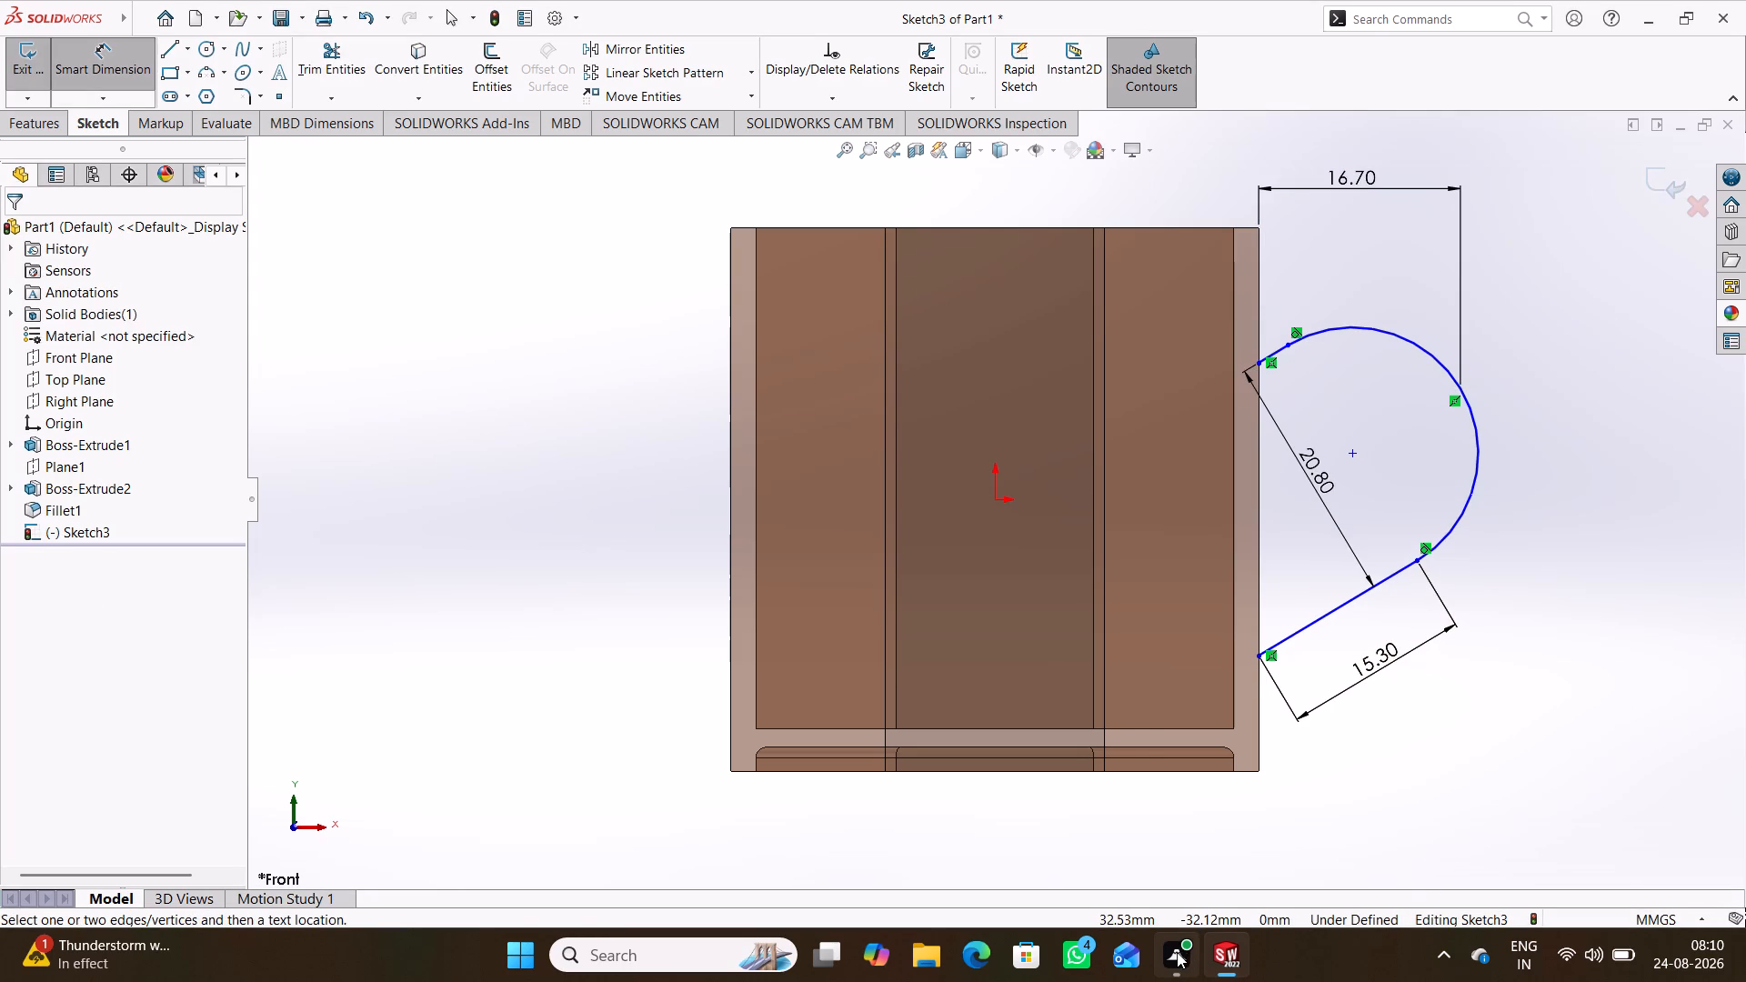
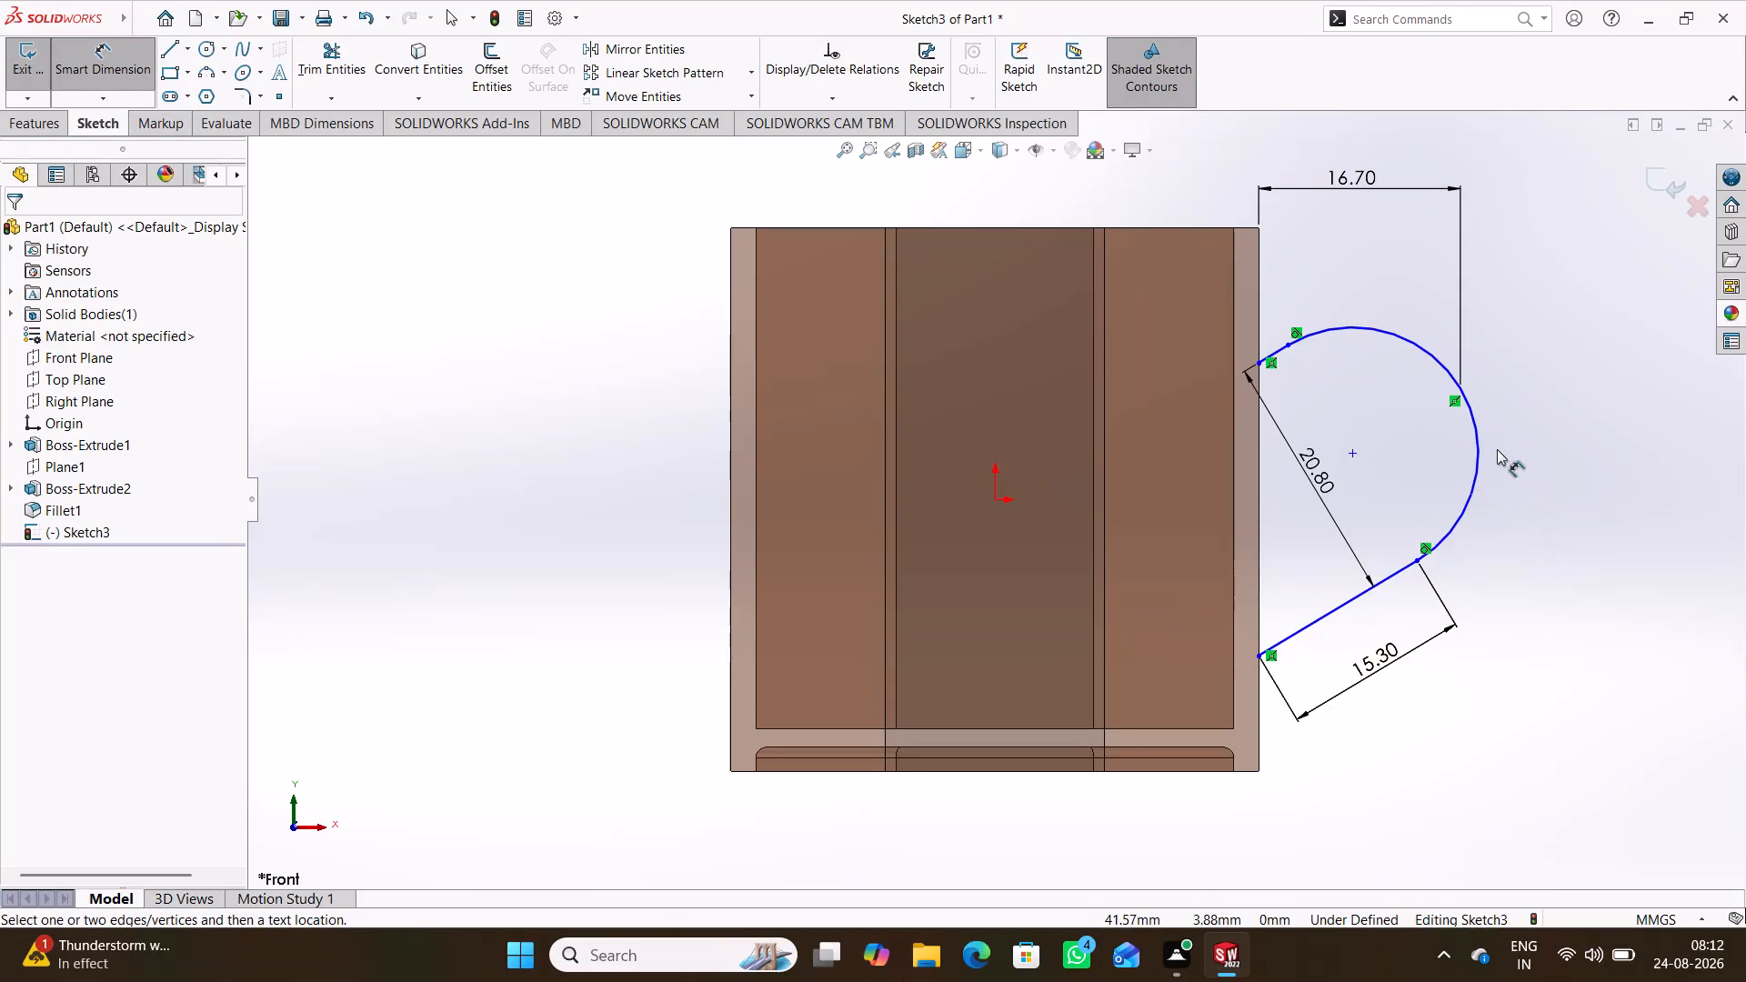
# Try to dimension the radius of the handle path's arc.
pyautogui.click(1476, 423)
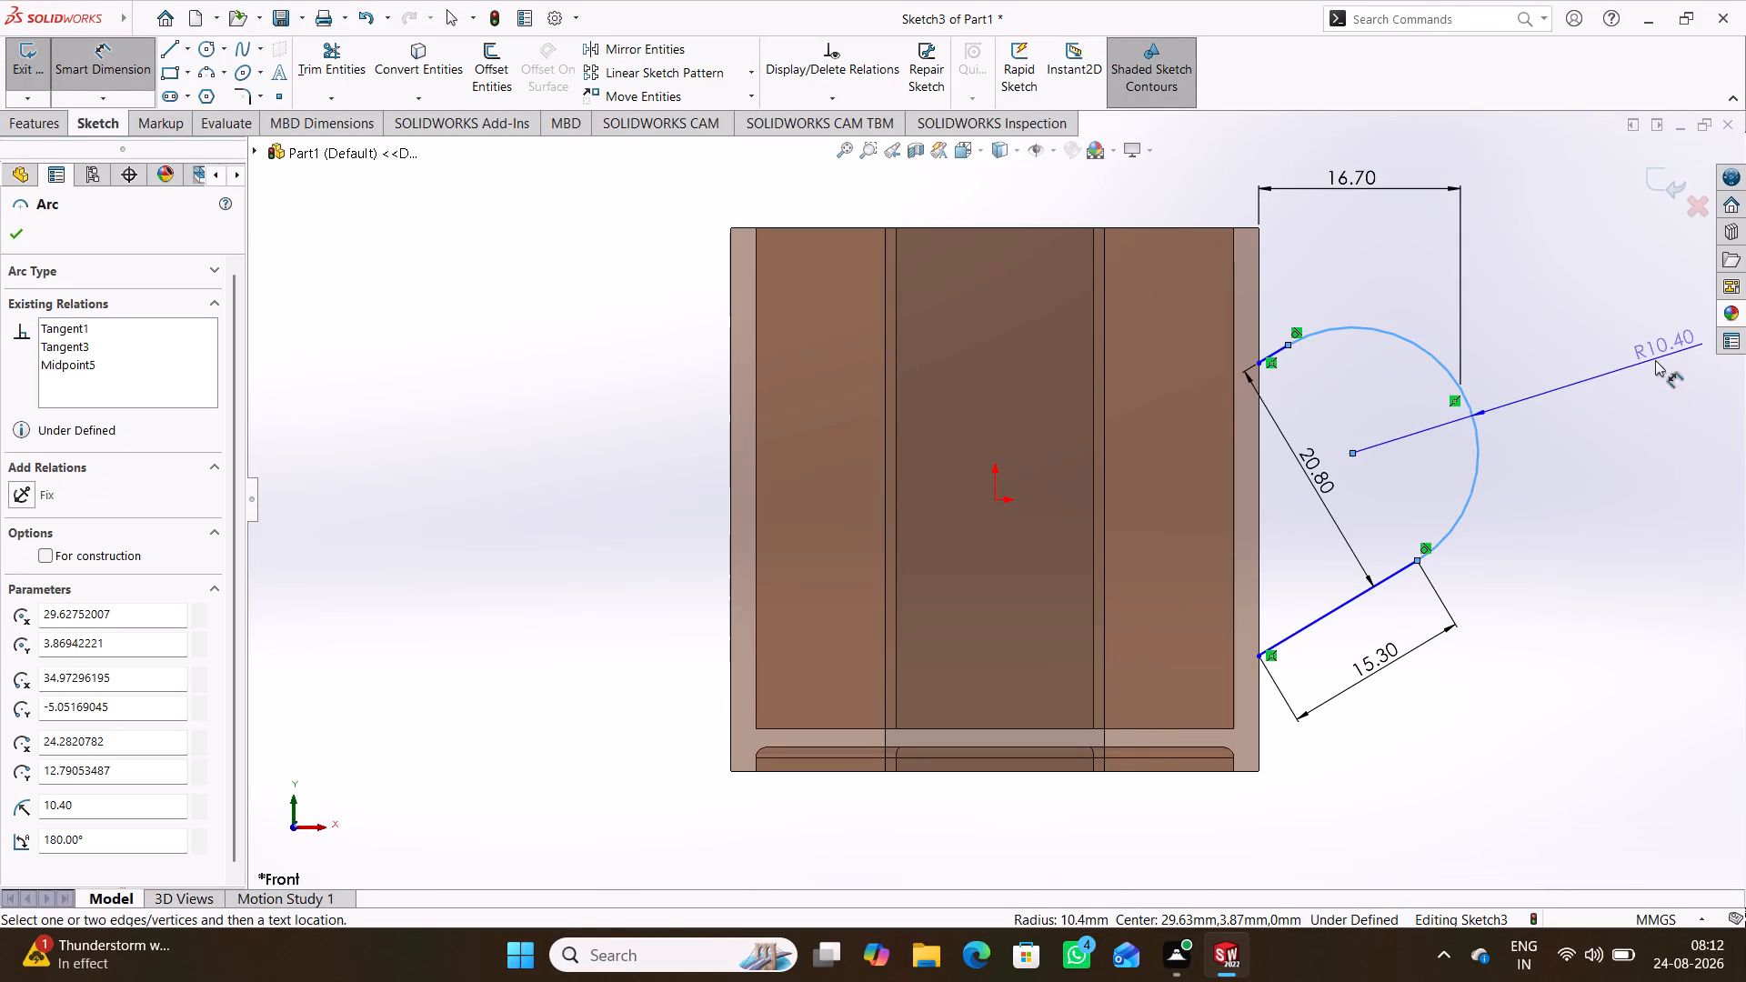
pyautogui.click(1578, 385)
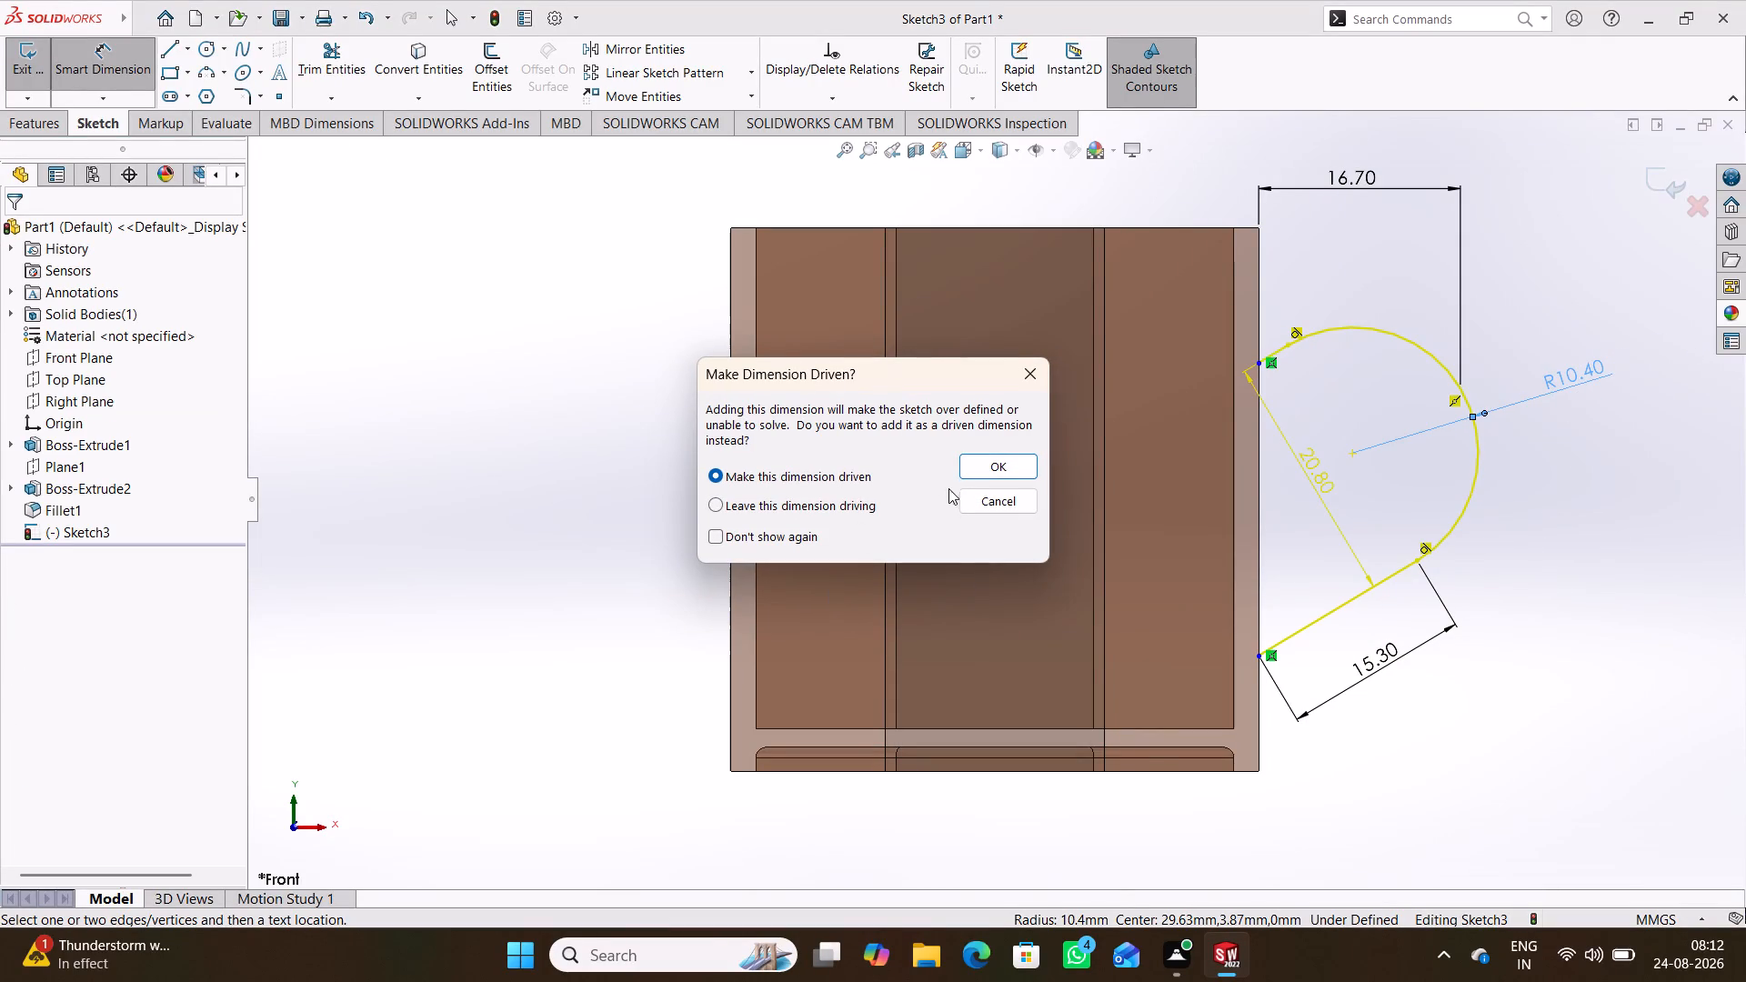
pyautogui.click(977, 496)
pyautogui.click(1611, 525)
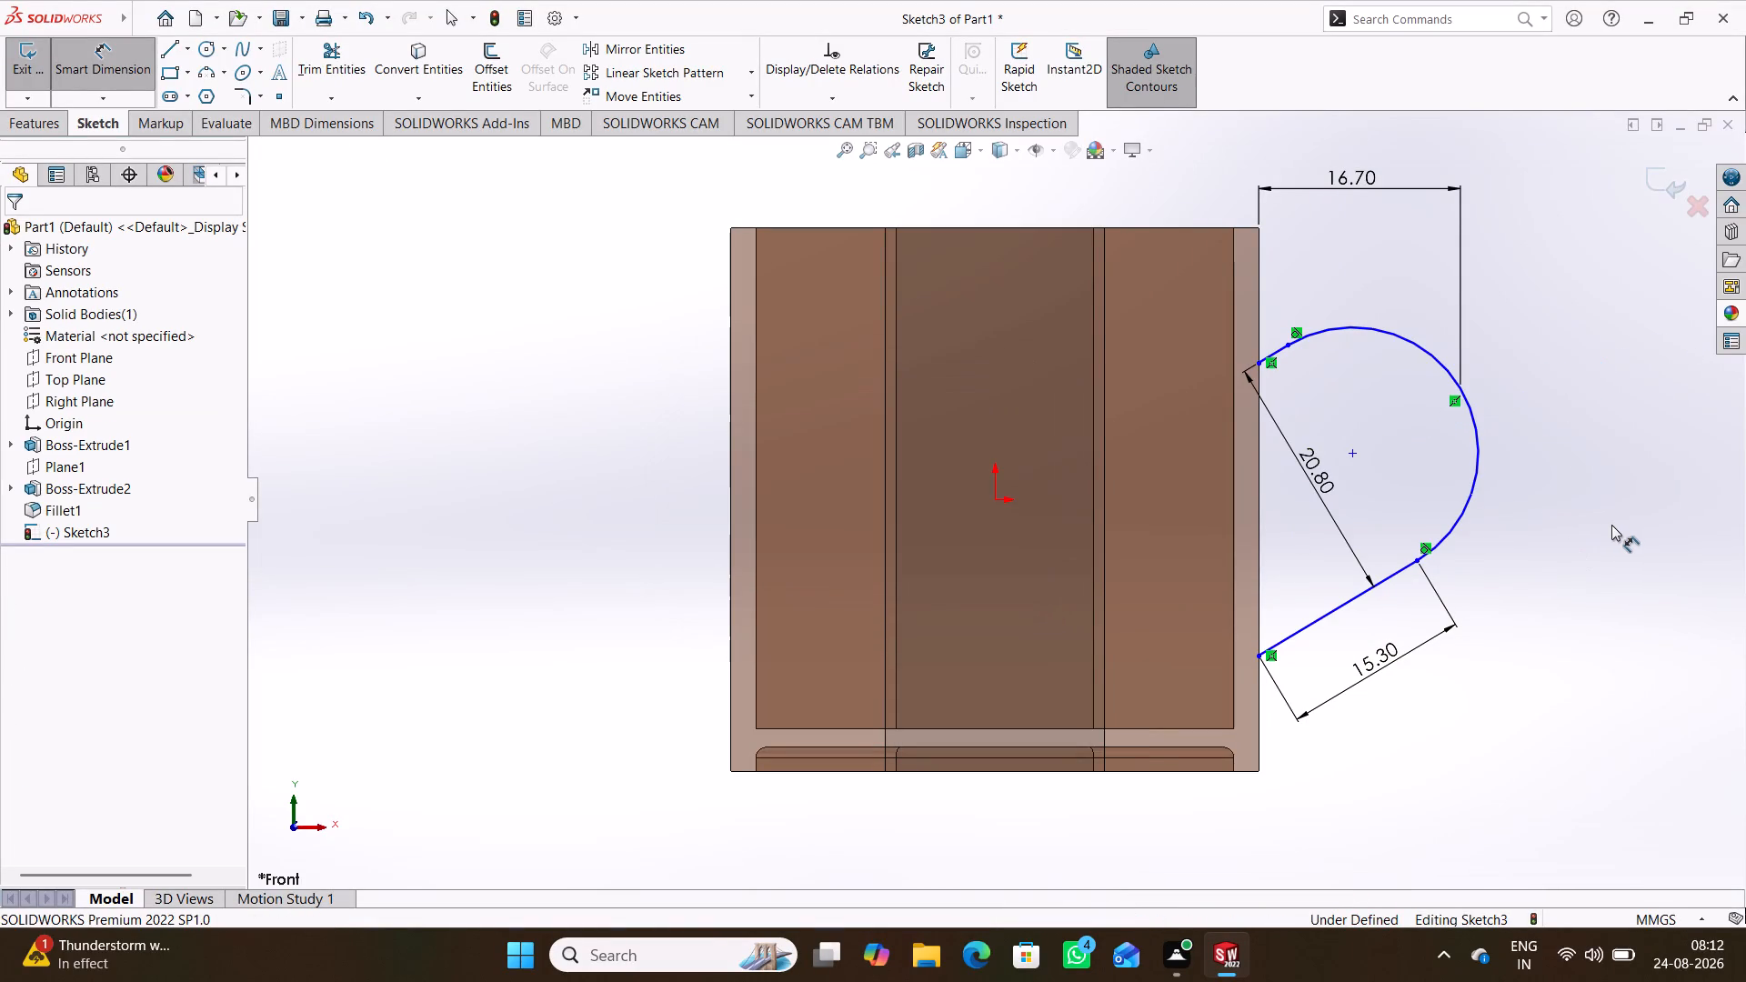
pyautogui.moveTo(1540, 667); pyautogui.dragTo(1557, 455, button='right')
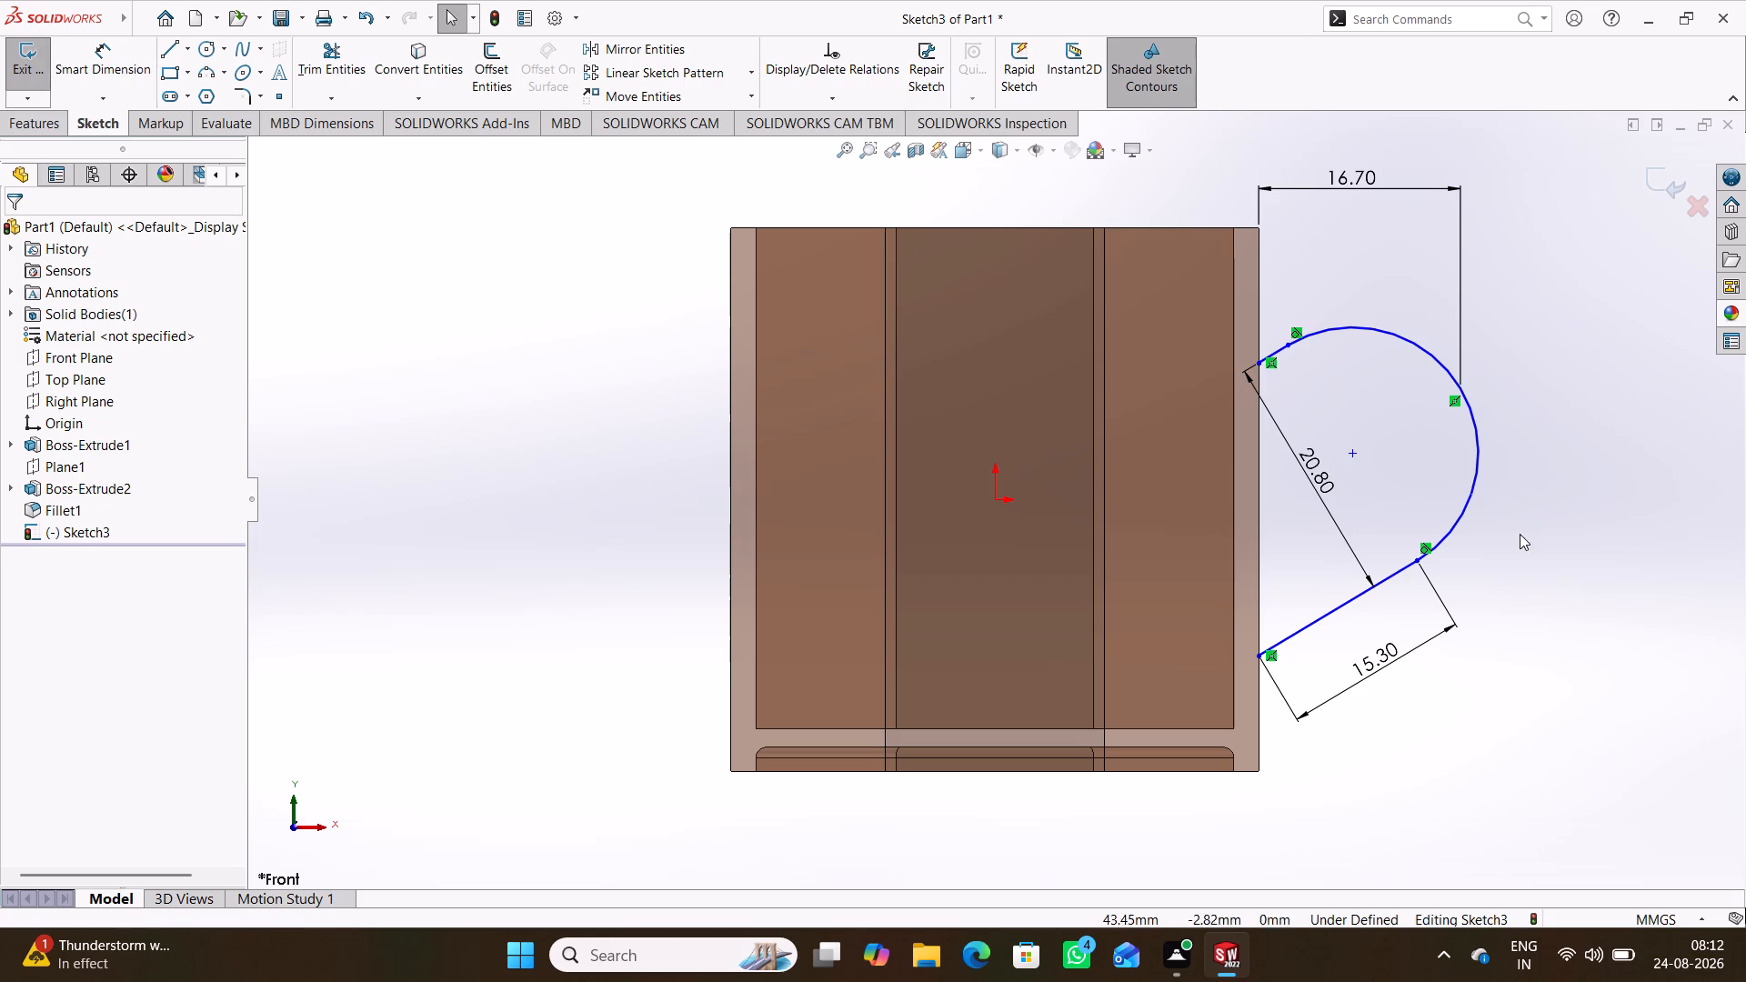
# Sketch an outer handle outline from the mug wall: a slanted line about 16.1 mm long, a tangent 180° arc about R12.4, and a short line back to the wall.
pyautogui.click(176, 50)
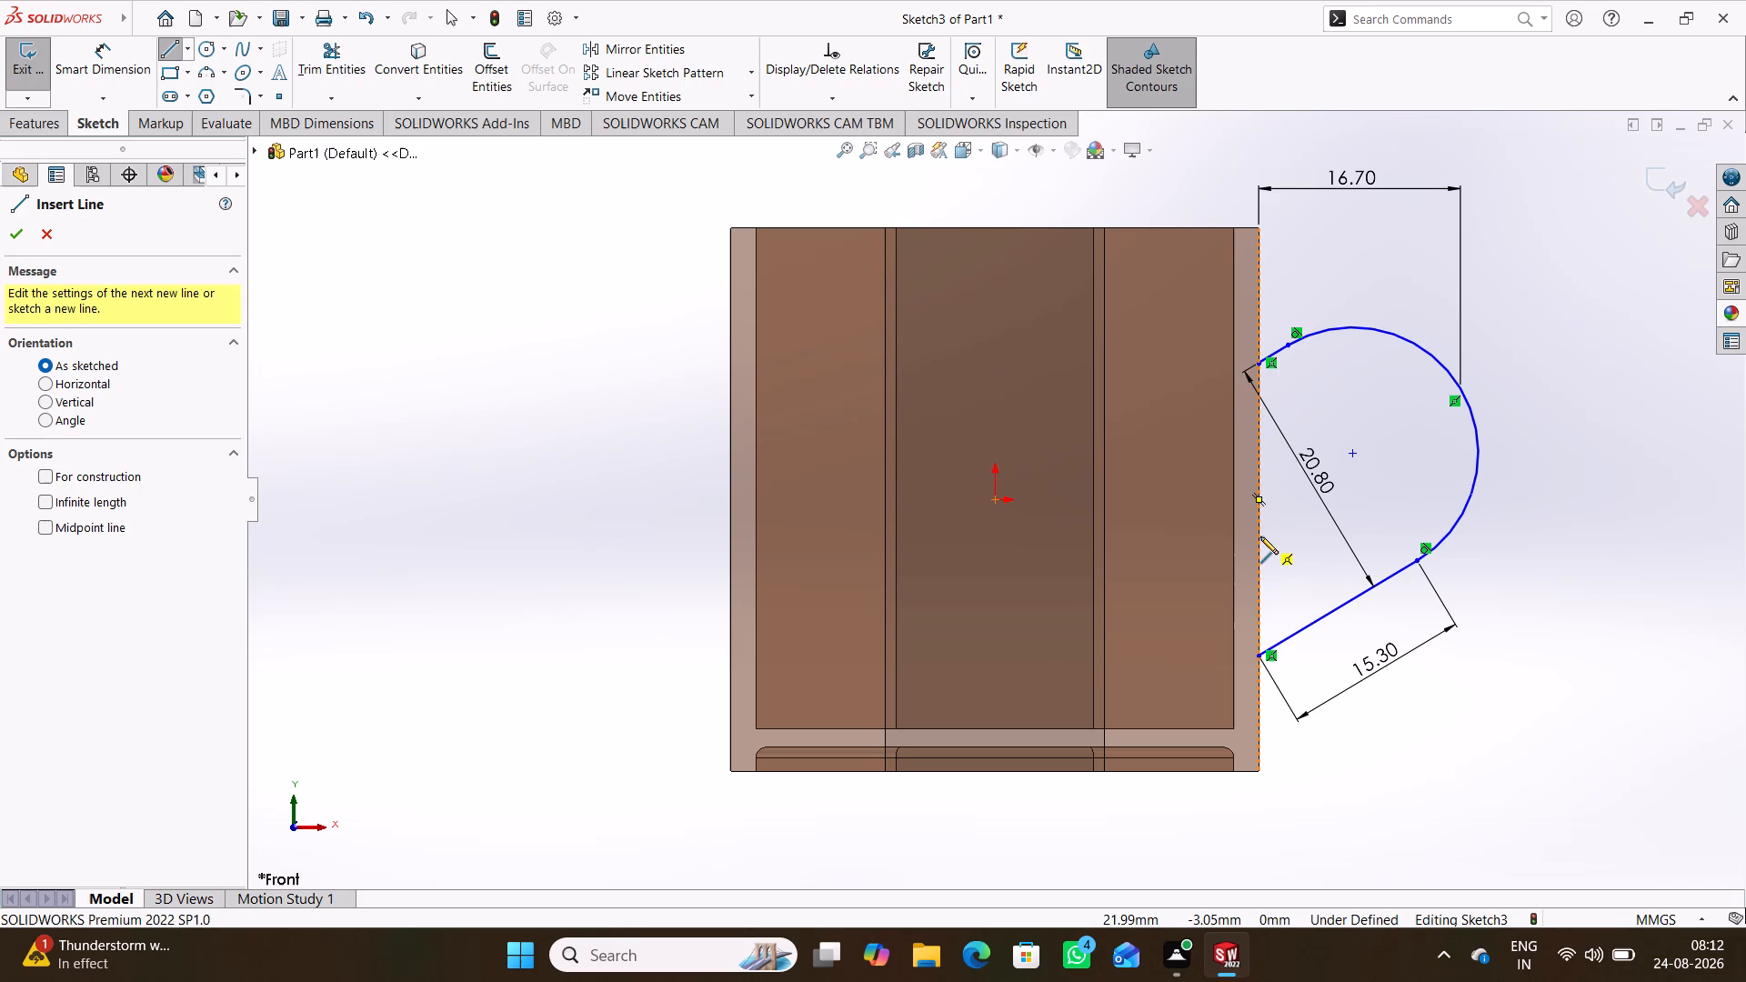
pyautogui.click(1262, 684)
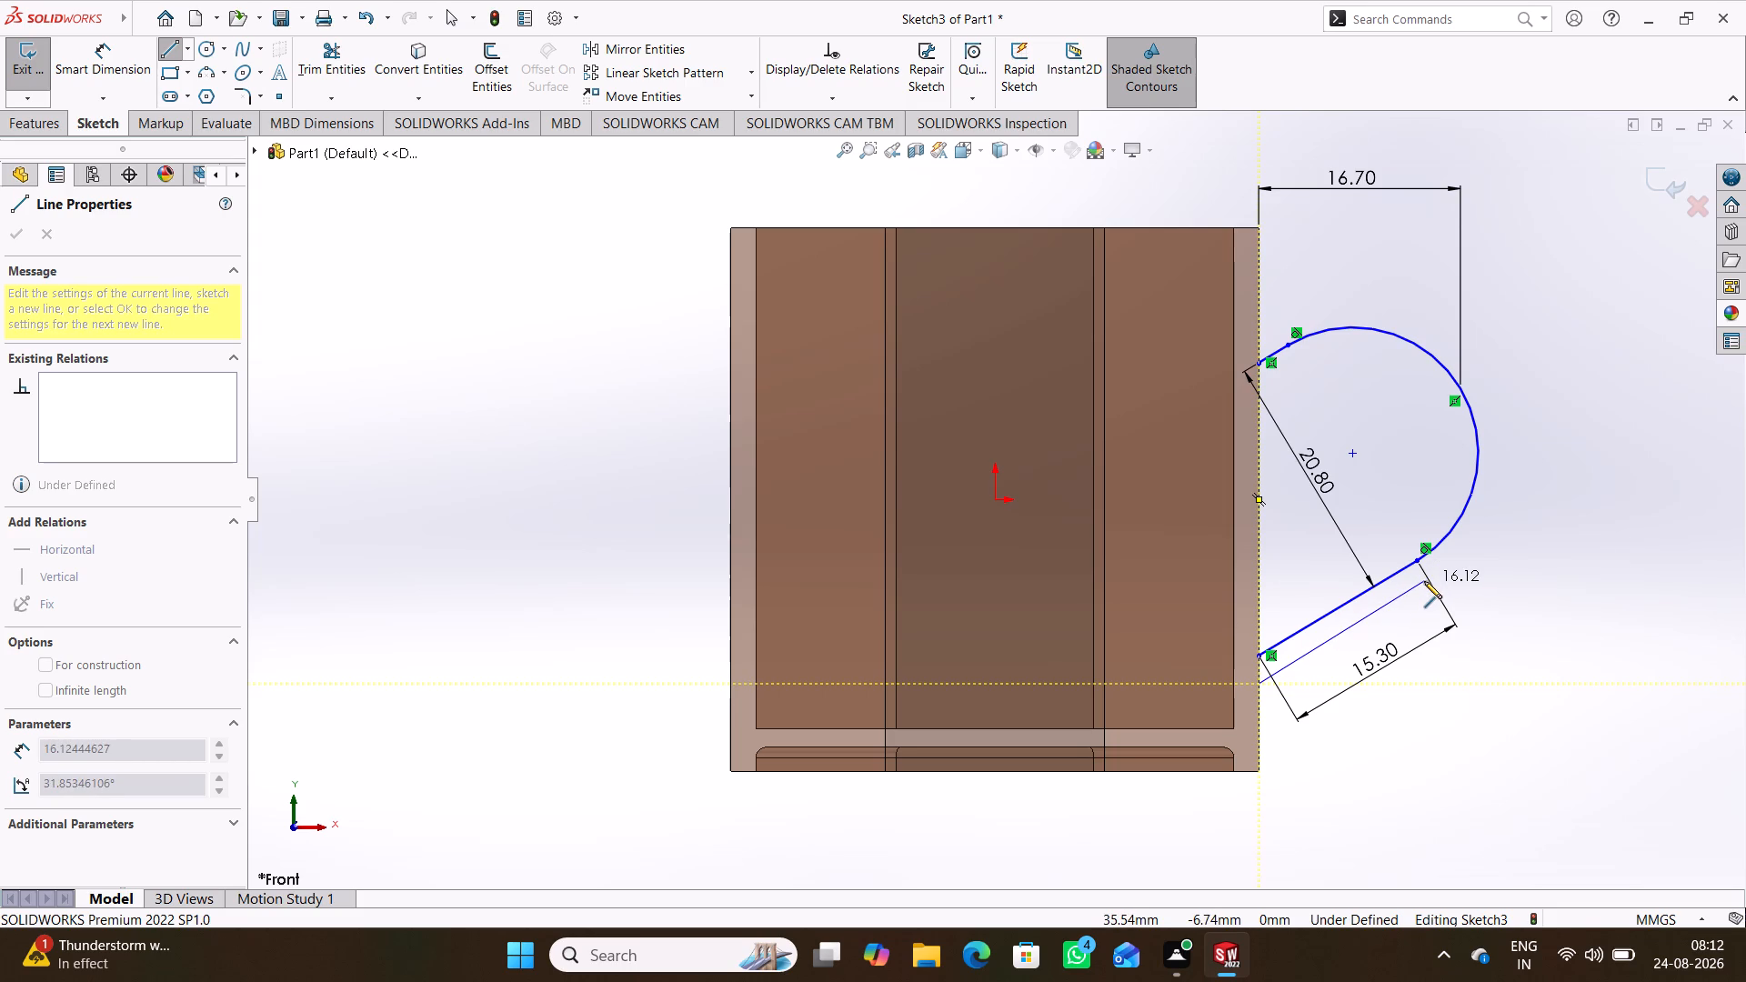
pyautogui.click(1429, 577)
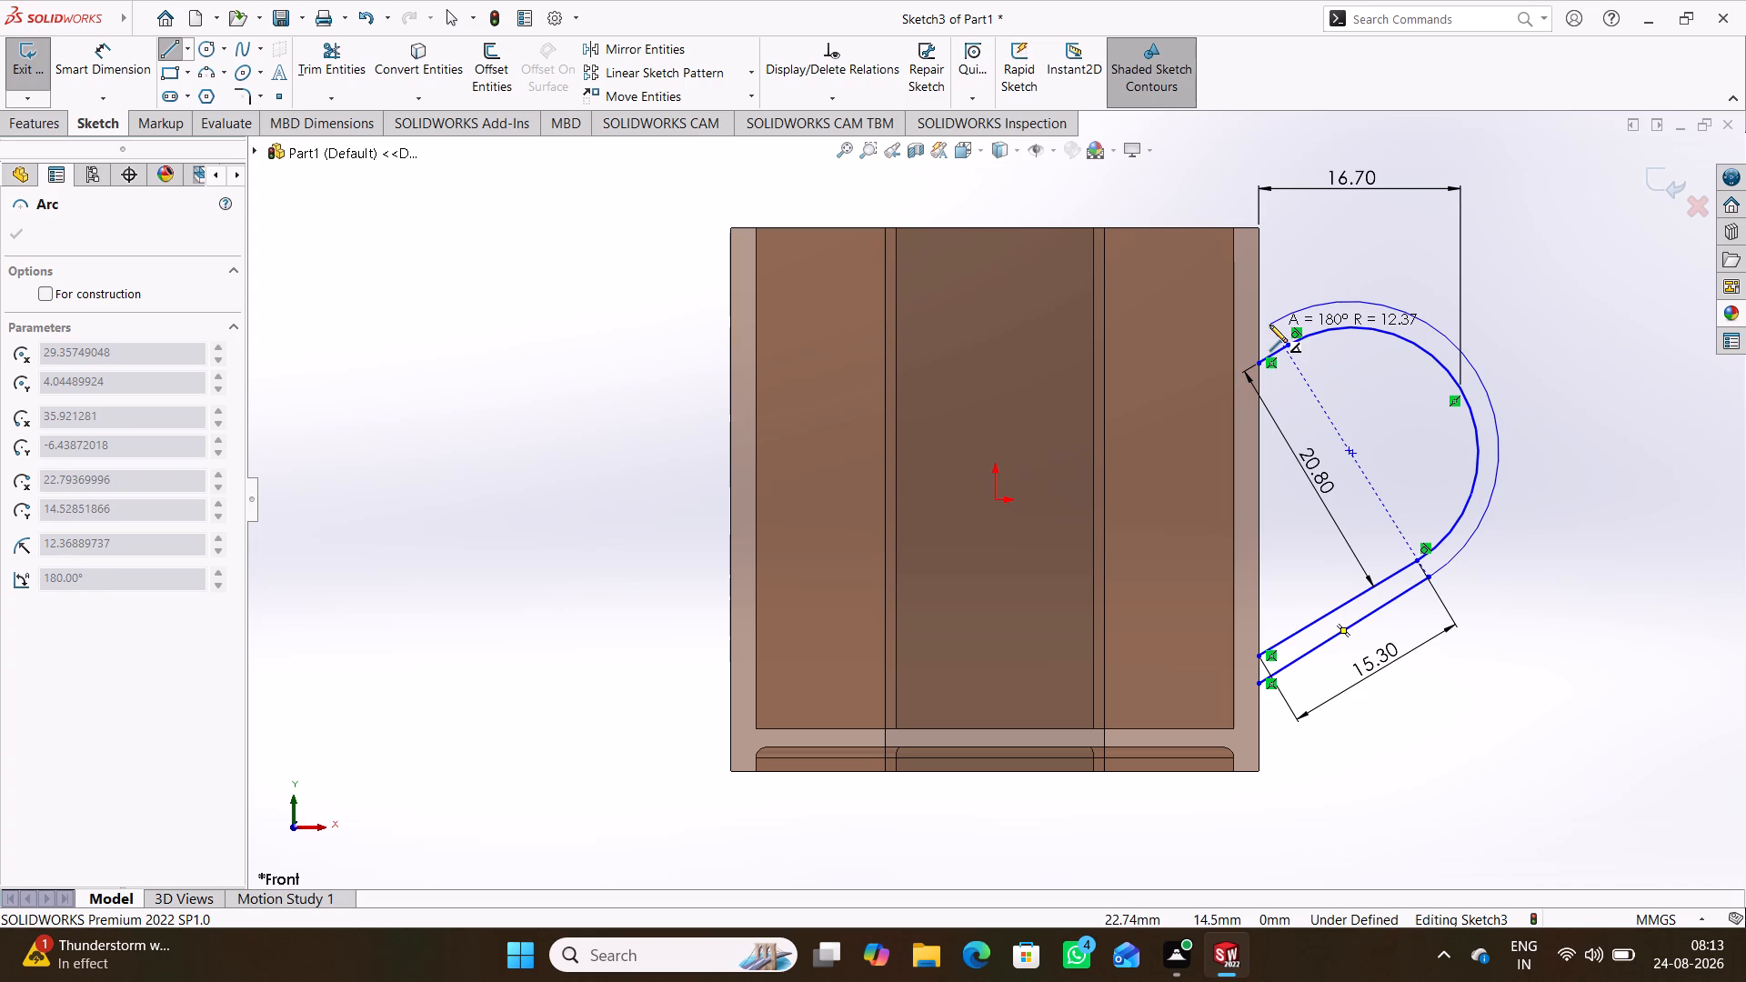
pyautogui.click(1269, 325)
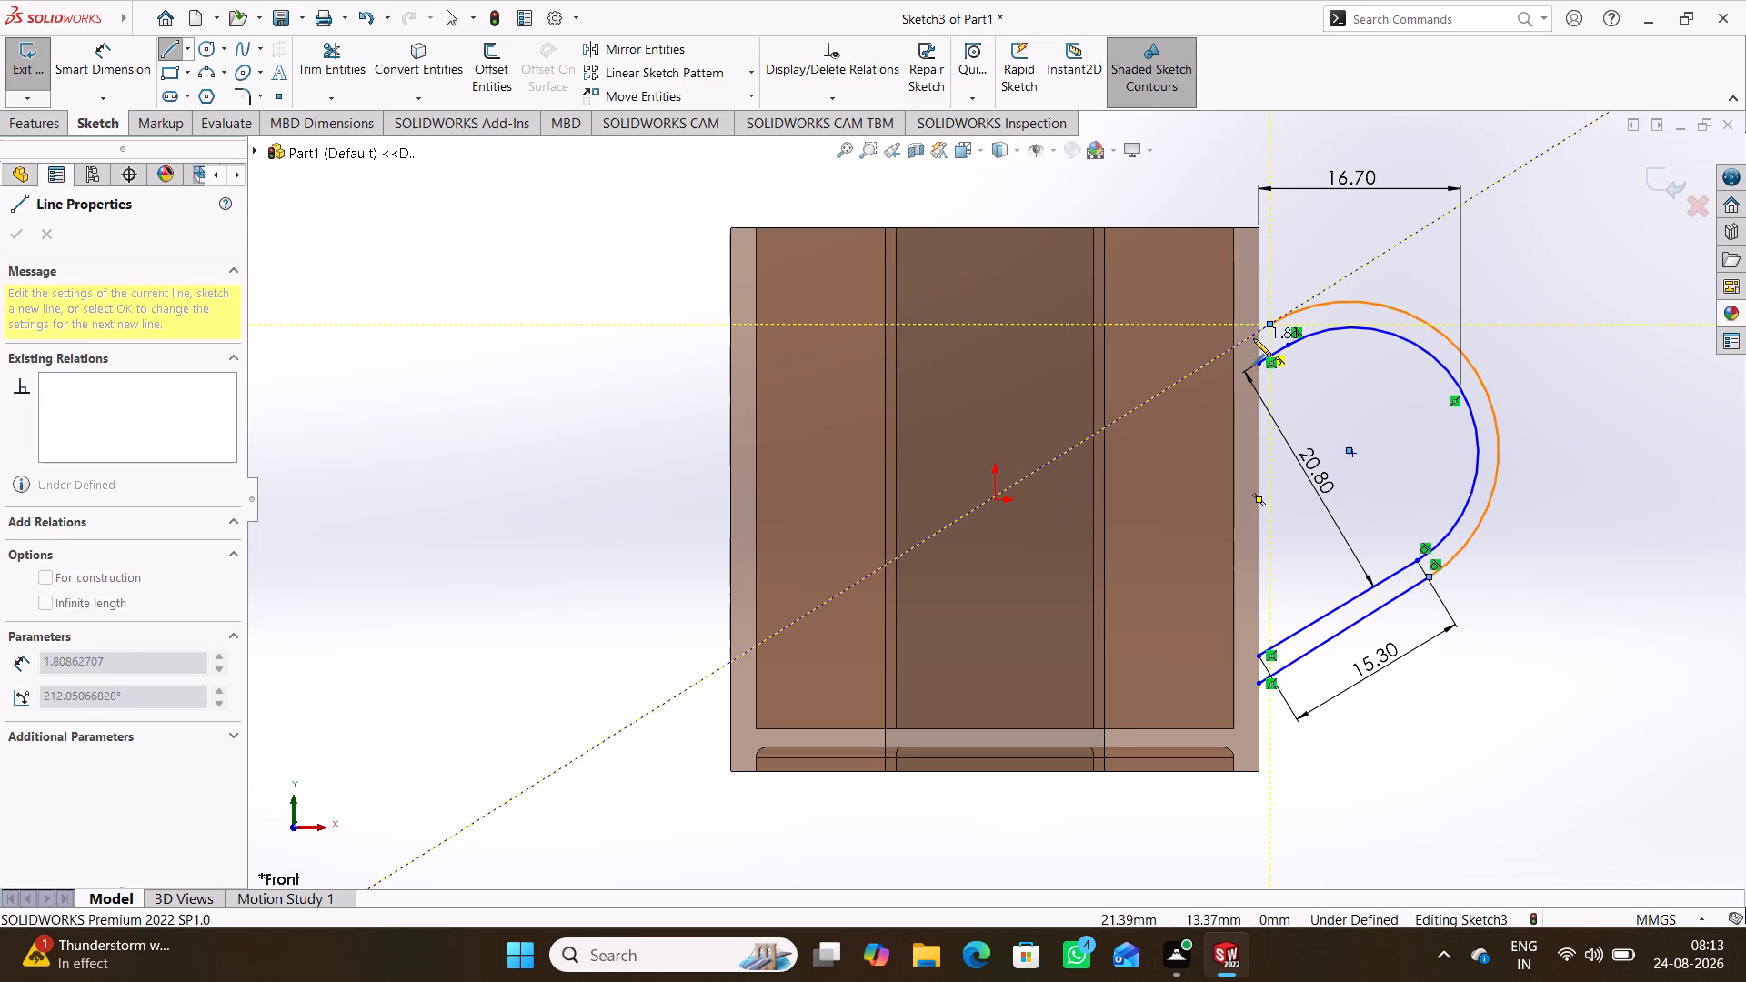
pyautogui.click(1258, 336)
pyautogui.rightClick(1407, 263)
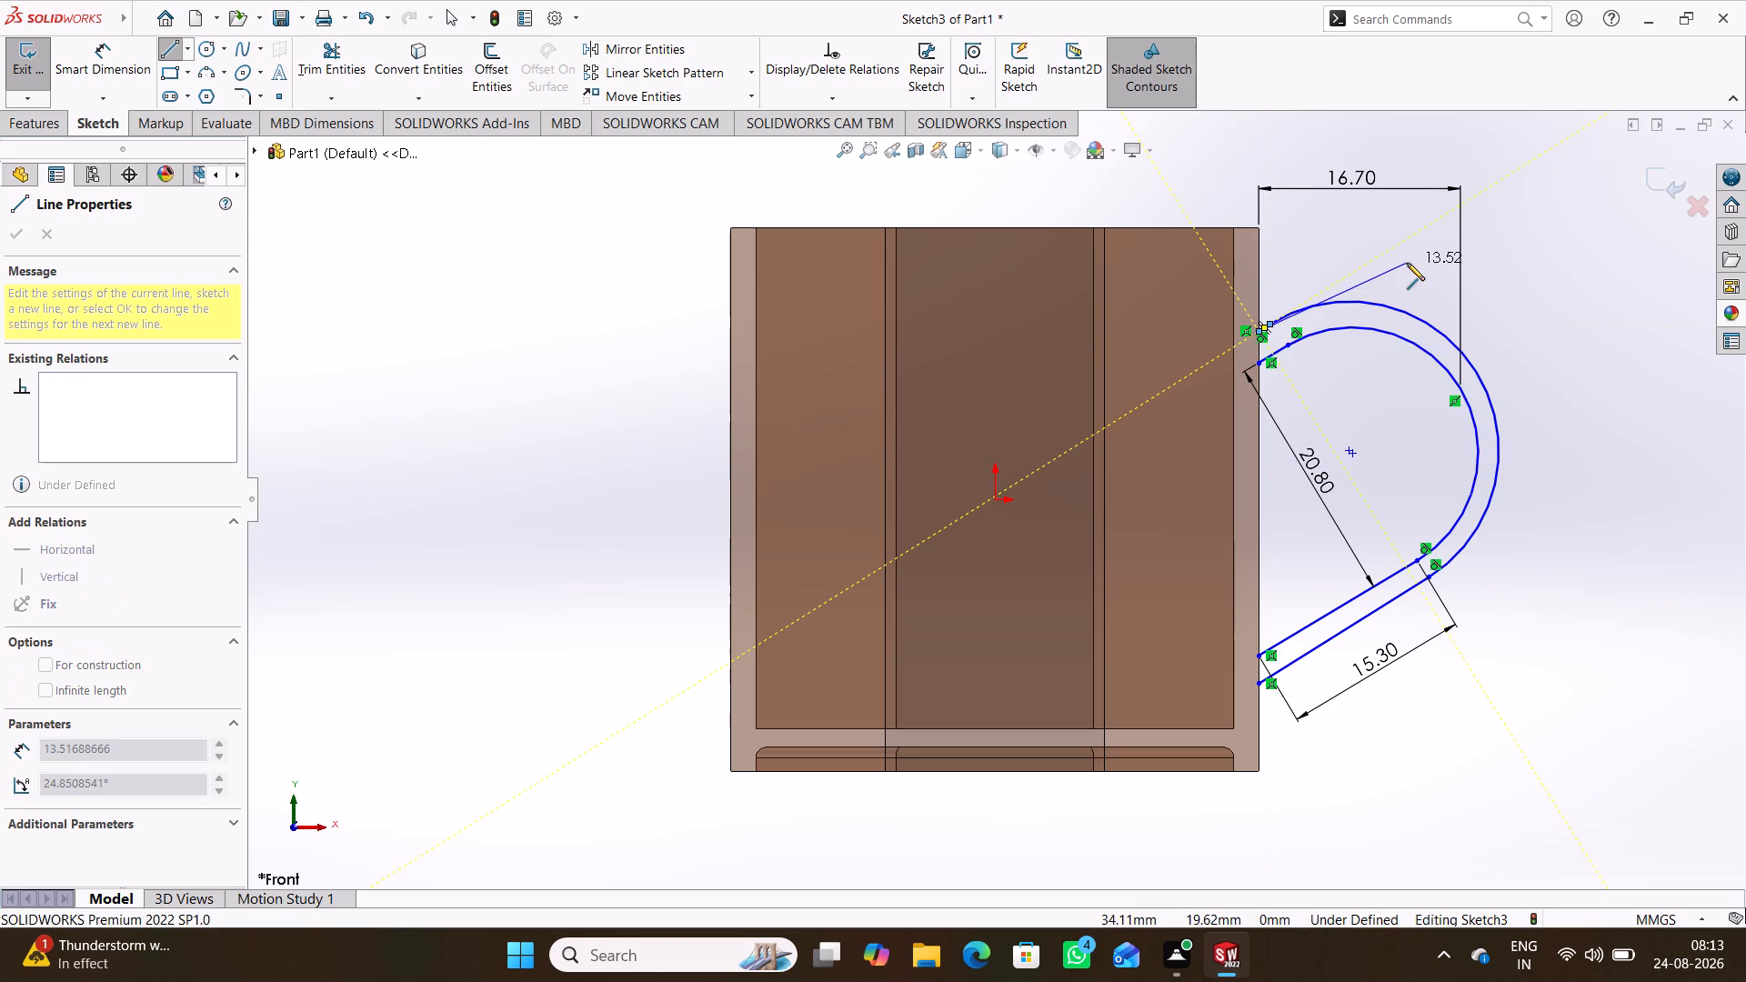
pyautogui.click(1434, 275)
pyautogui.click(1537, 314)
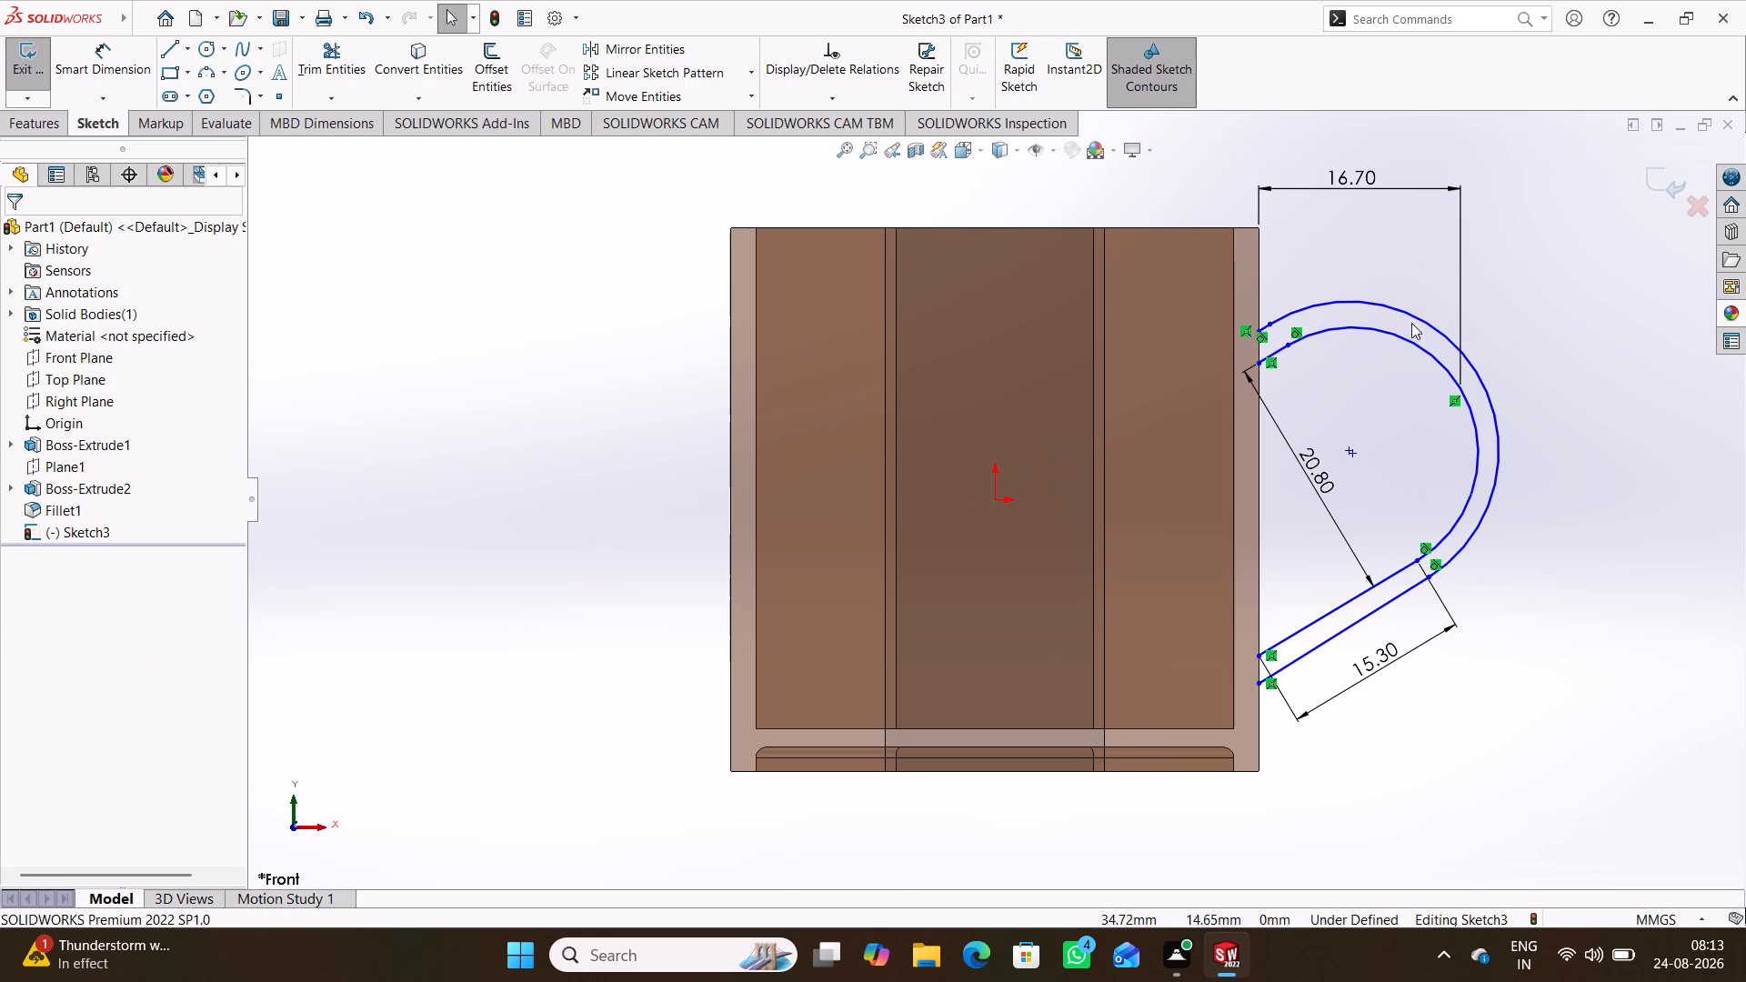
# Make the centre point of the outer handle arc coincident with the centre point of the inner arc.
pyautogui.scroll(-6, 1252, 353)
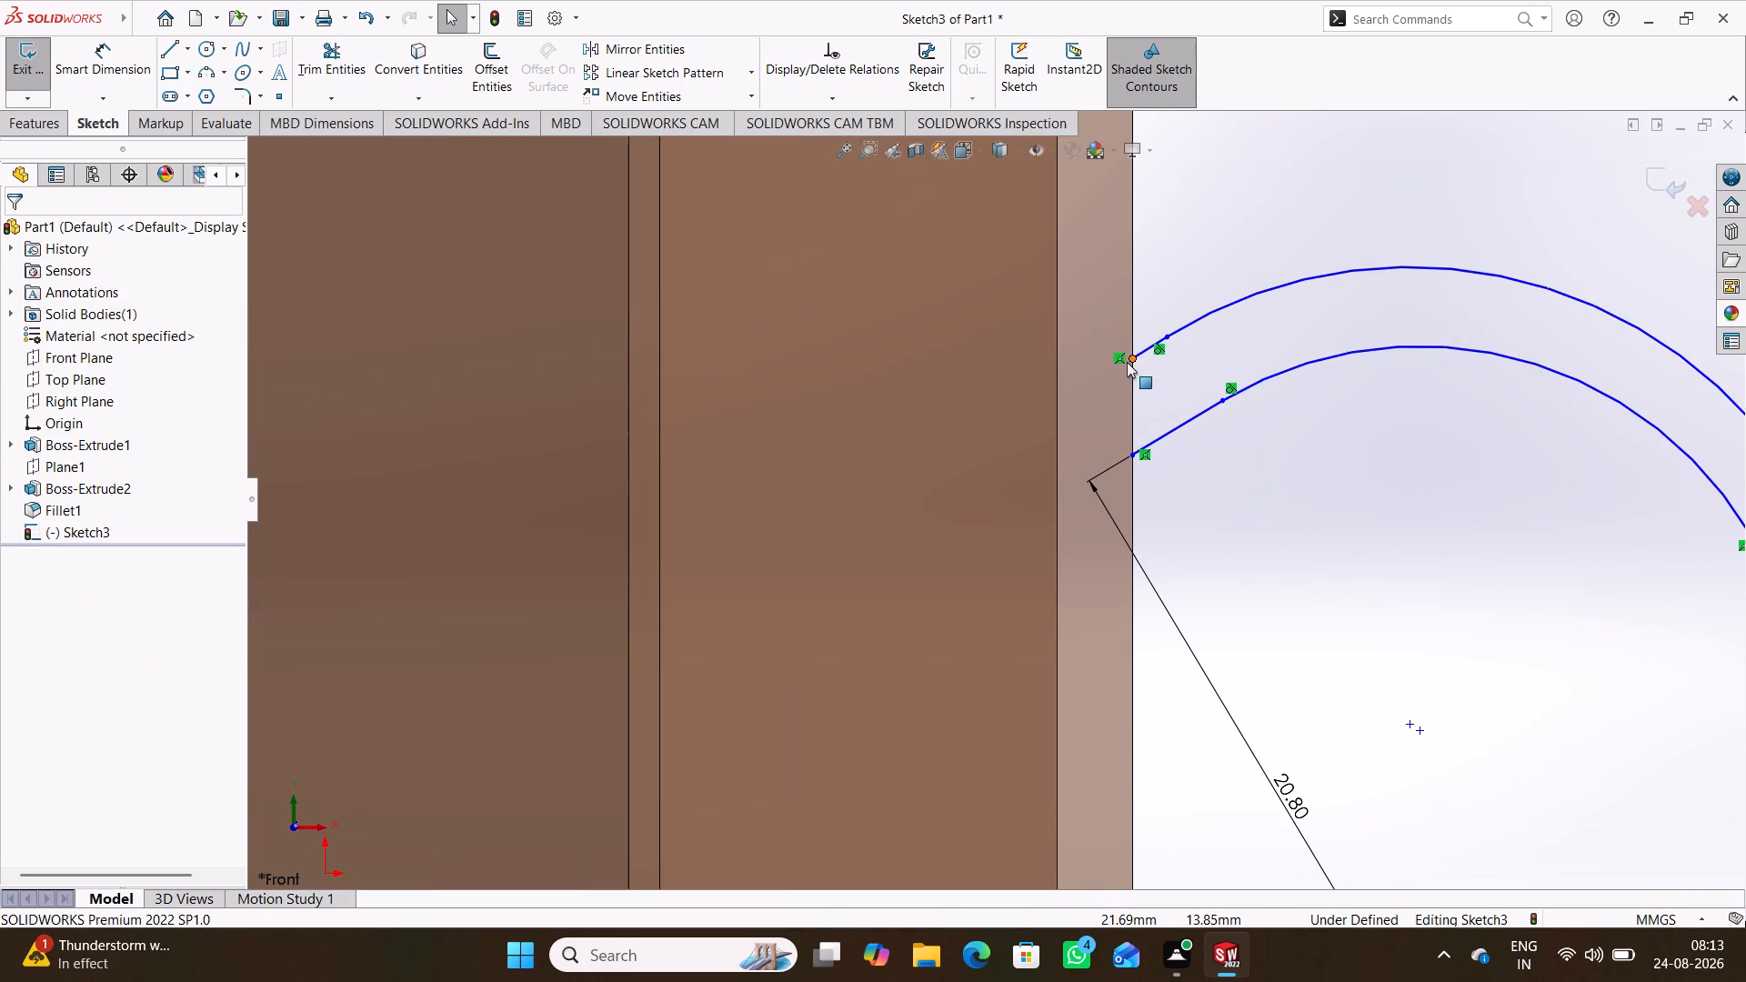
pyautogui.scroll(2, 1299, 480)
pyautogui.scroll(-2, 1288, 721)
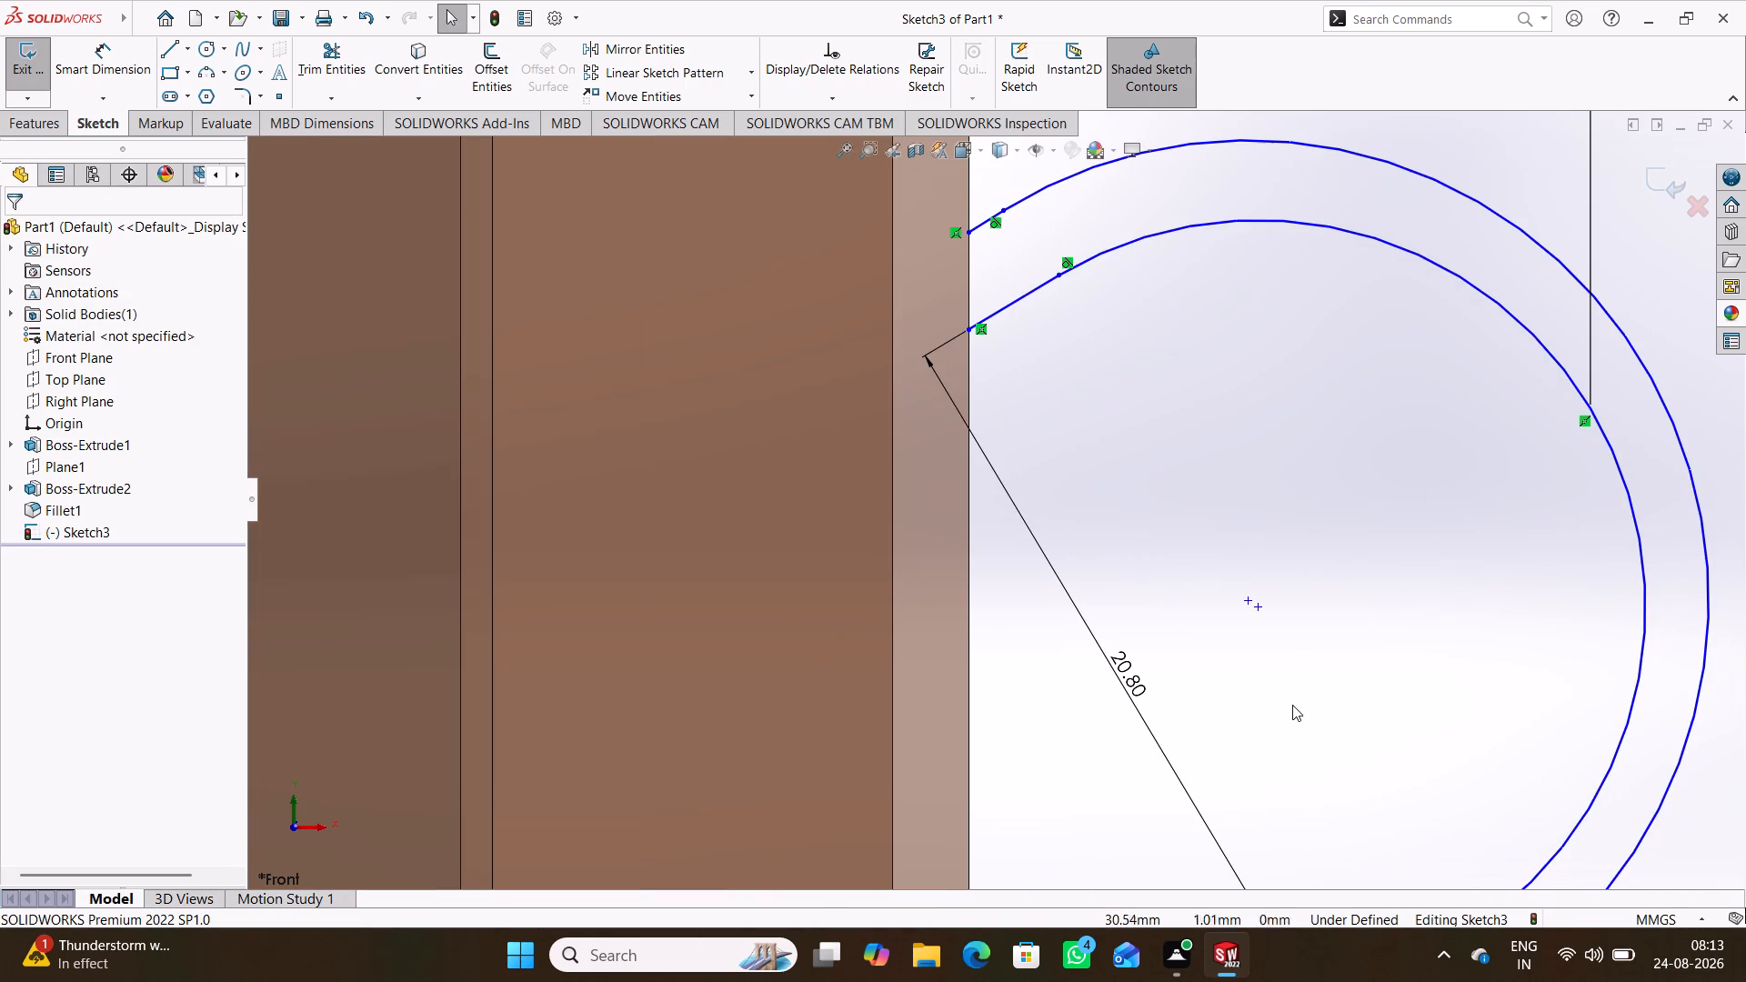
pyautogui.click(1246, 599)
pyautogui.keyDown('ctrl'); pyautogui.click(1260, 603); pyautogui.keyUp('ctrl')
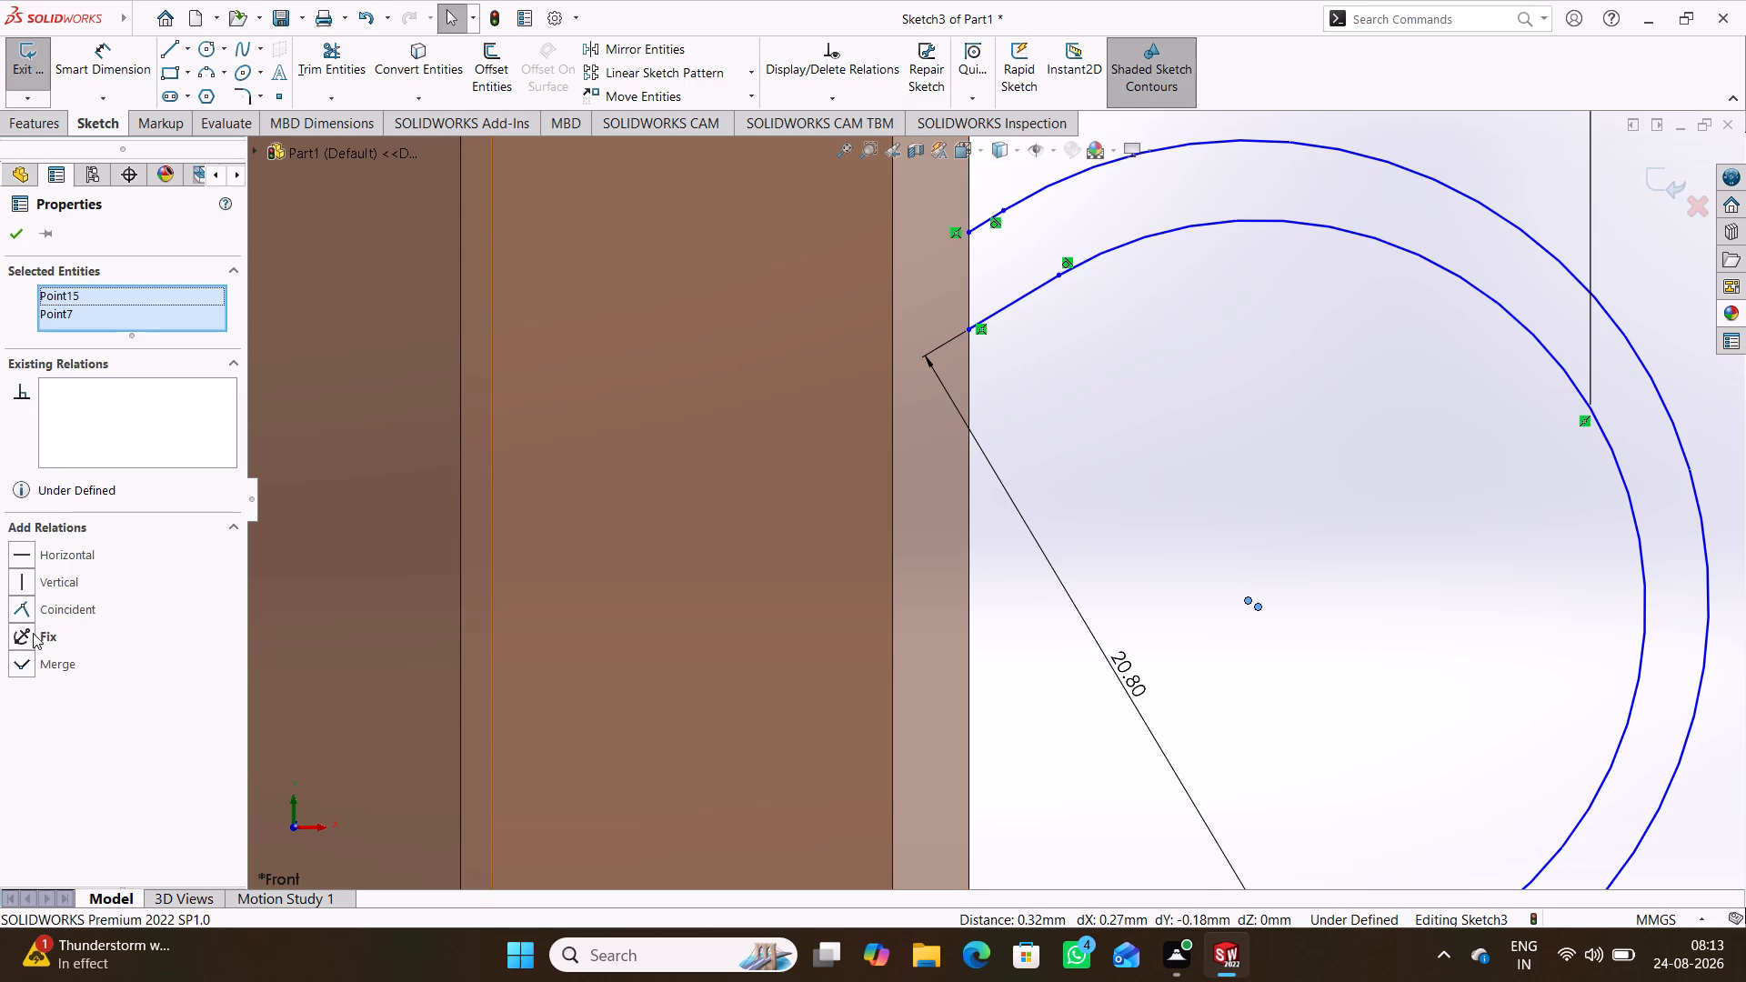
pyautogui.click(73, 605)
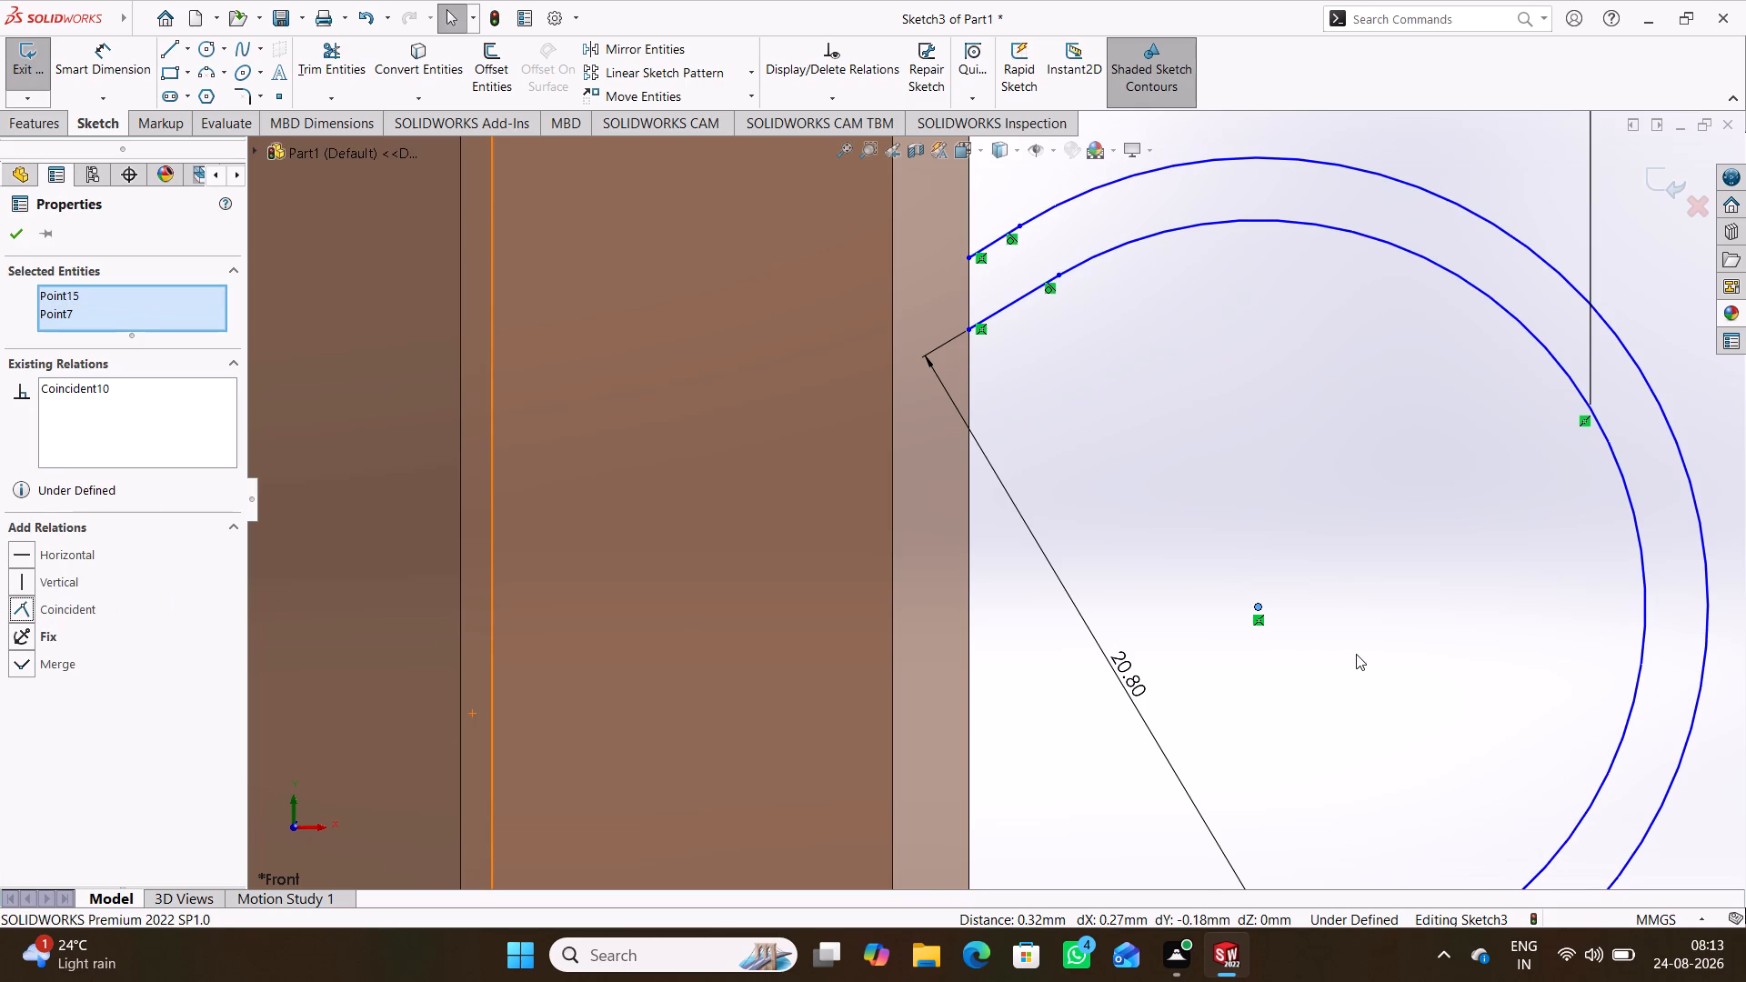
pyautogui.scroll(6, 1358, 654)
pyautogui.click(1362, 664)
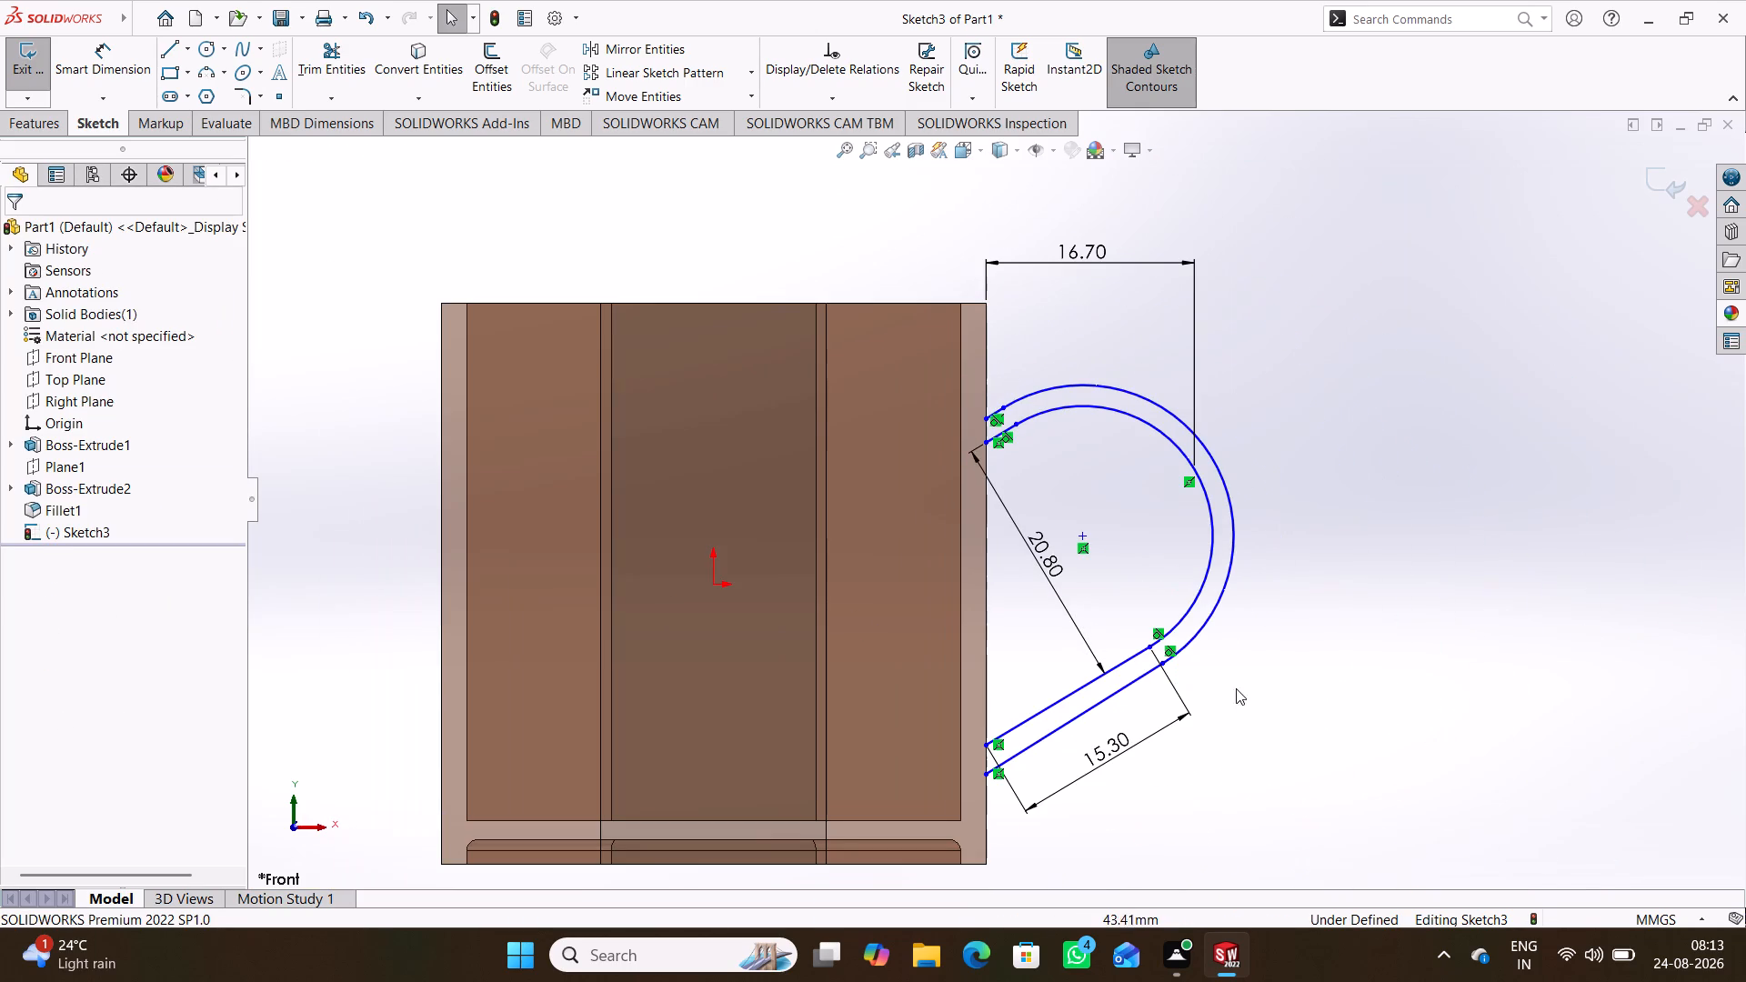
# Dimension the outer handle arc's radius to 12.5 mm.
pyautogui.scroll(-1, 1229, 690)
pyautogui.moveTo(1372, 676); pyautogui.dragTo(1393, 356, button='right')
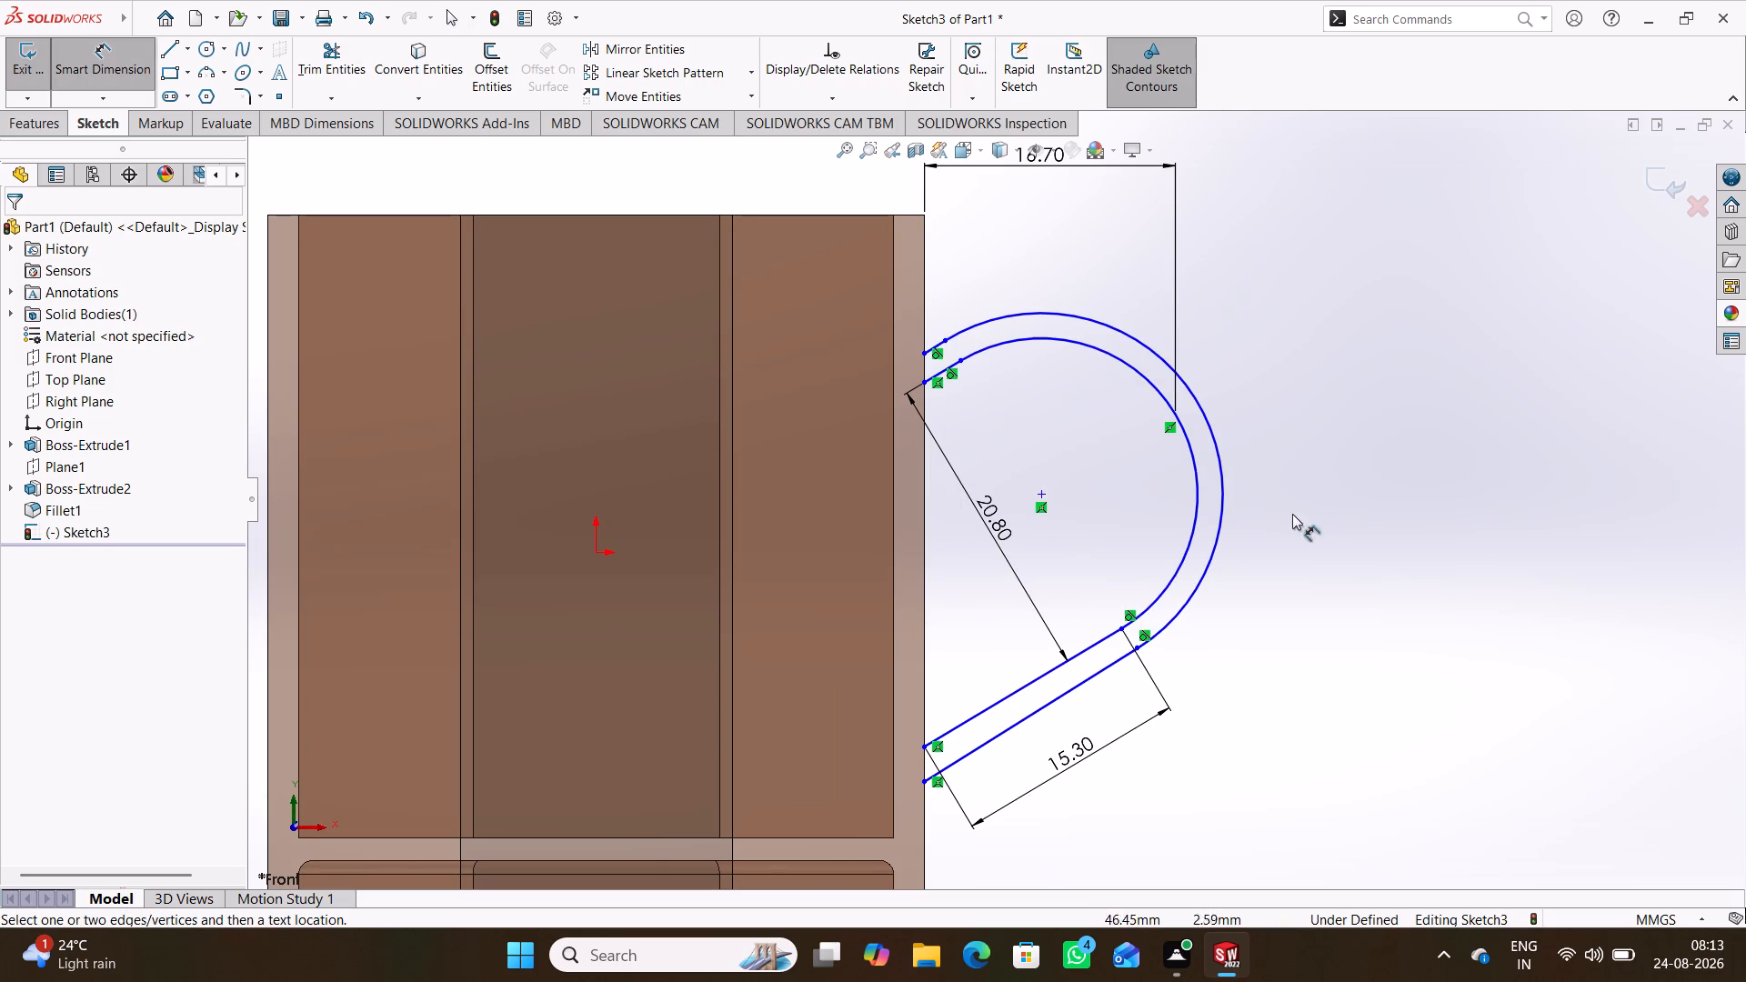
pyautogui.click(1226, 467)
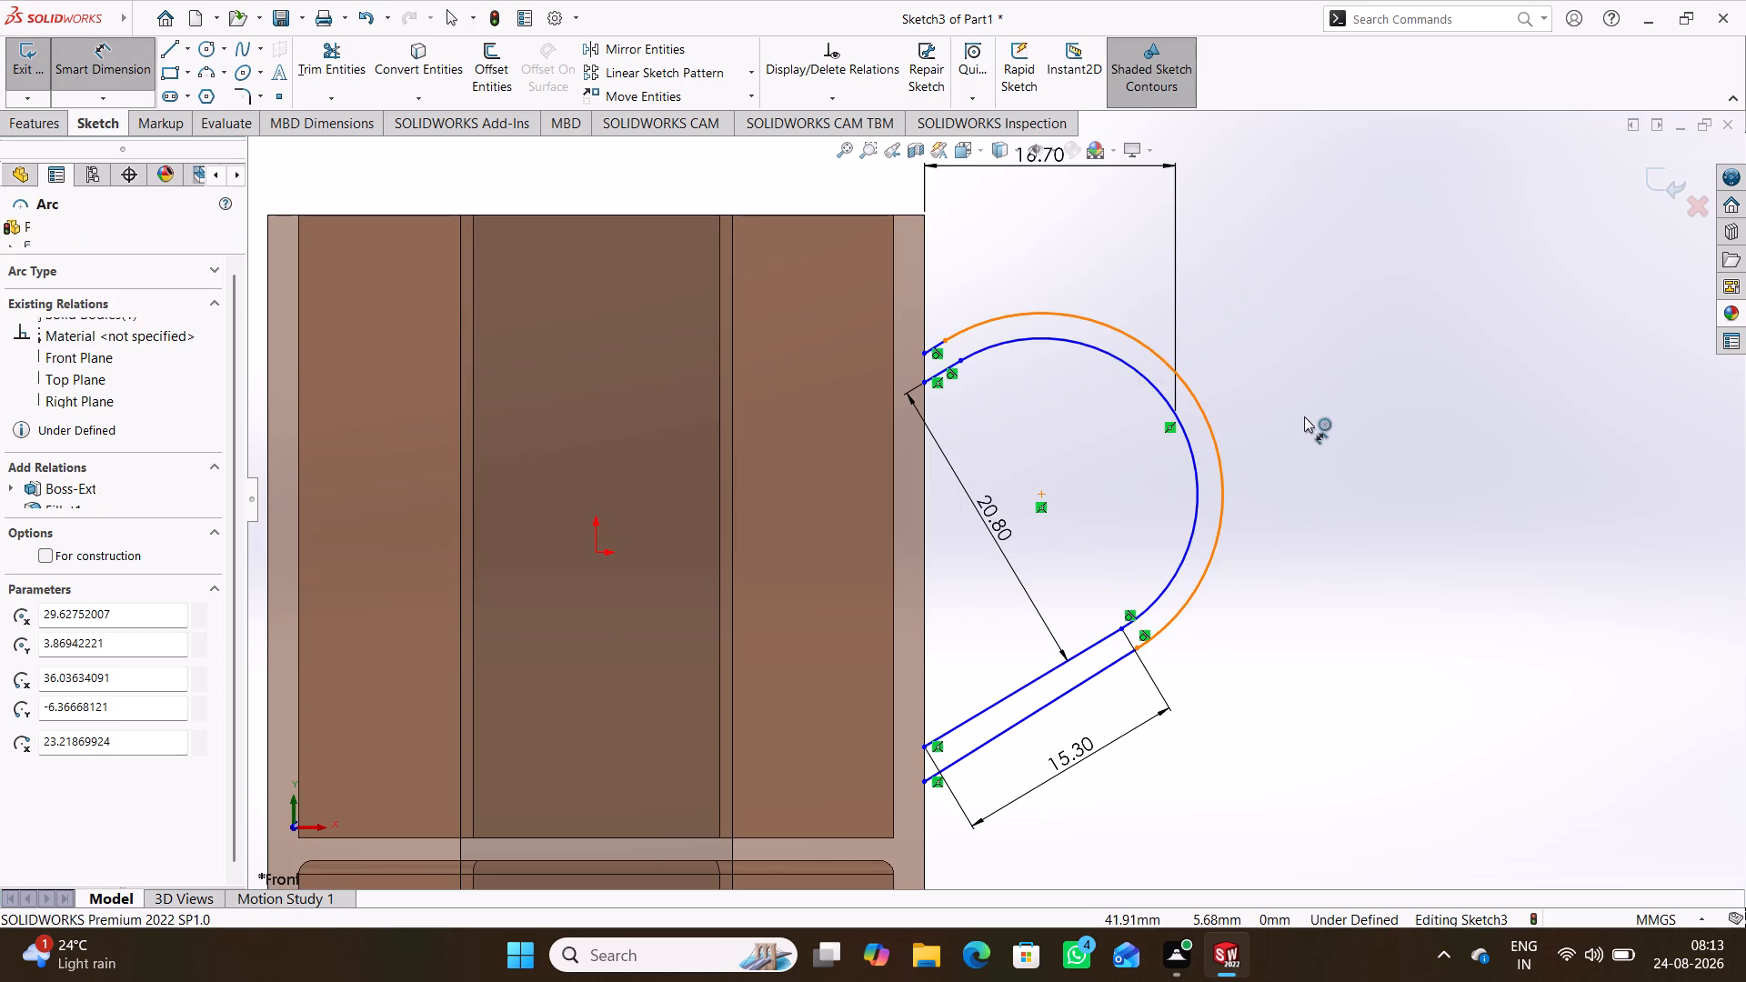
pyautogui.click(1359, 384)
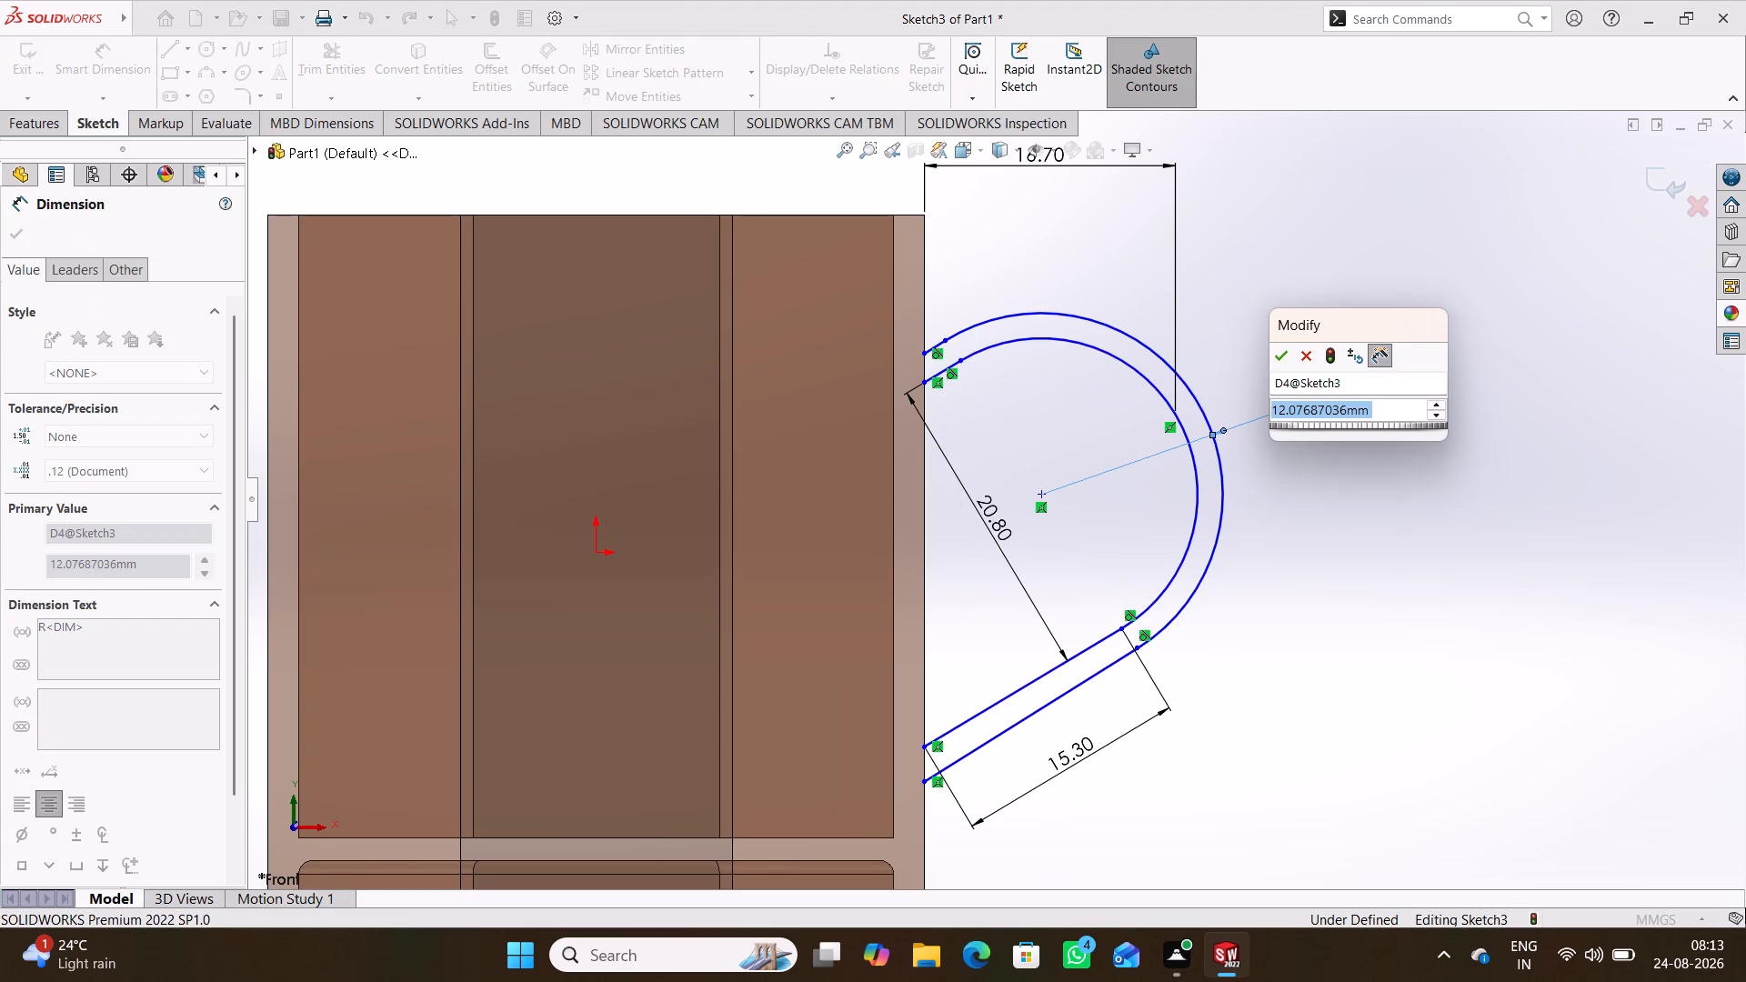
pyautogui.write('12.5')
pyautogui.press('Return')
pyautogui.click(1368, 549)
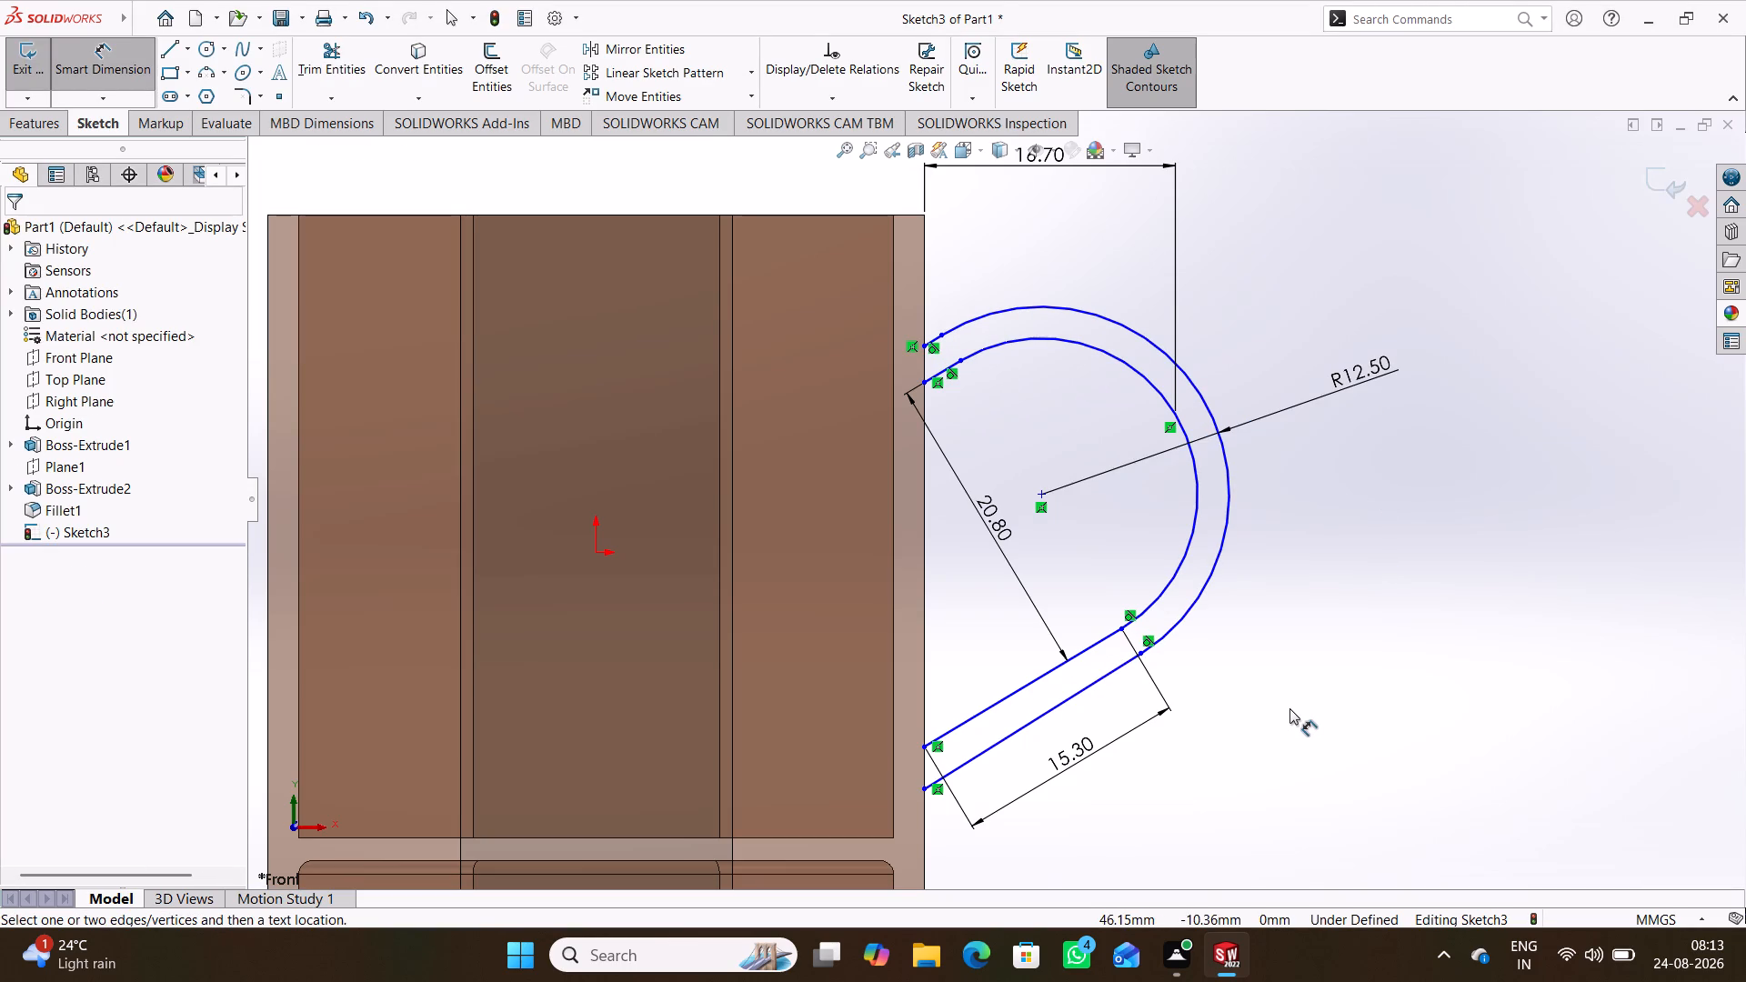
pyautogui.moveTo(1323, 760); pyautogui.dragTo(1373, 604, button='right')
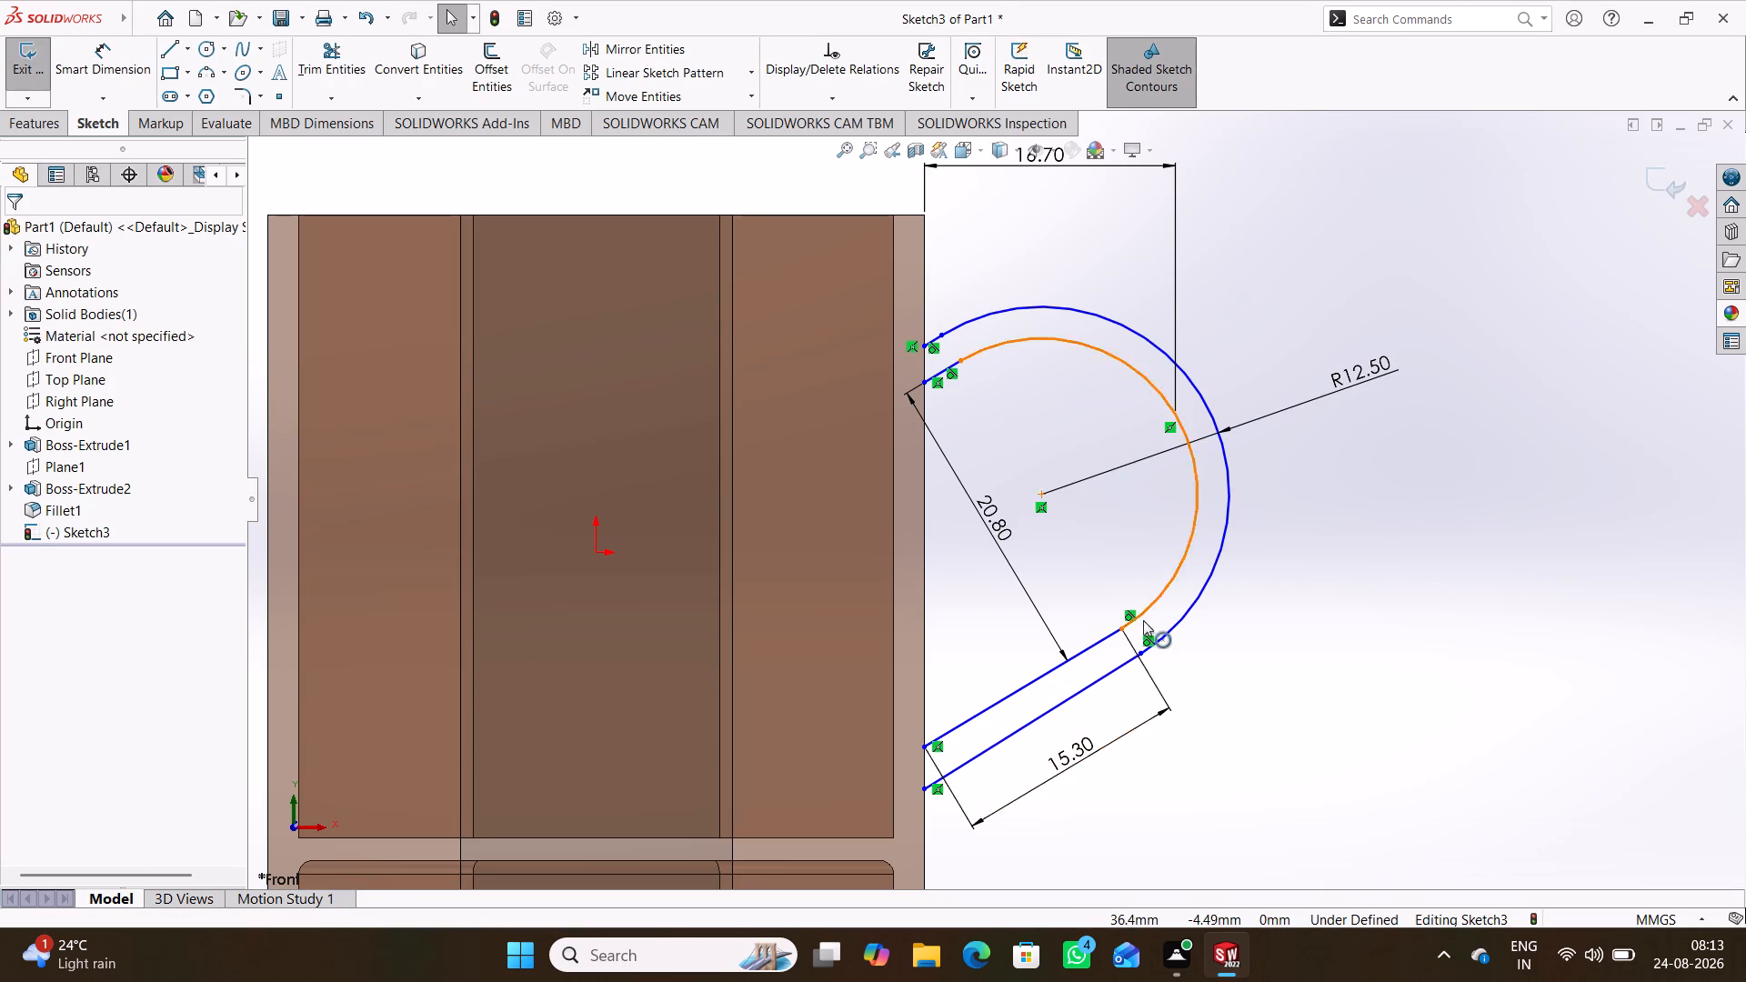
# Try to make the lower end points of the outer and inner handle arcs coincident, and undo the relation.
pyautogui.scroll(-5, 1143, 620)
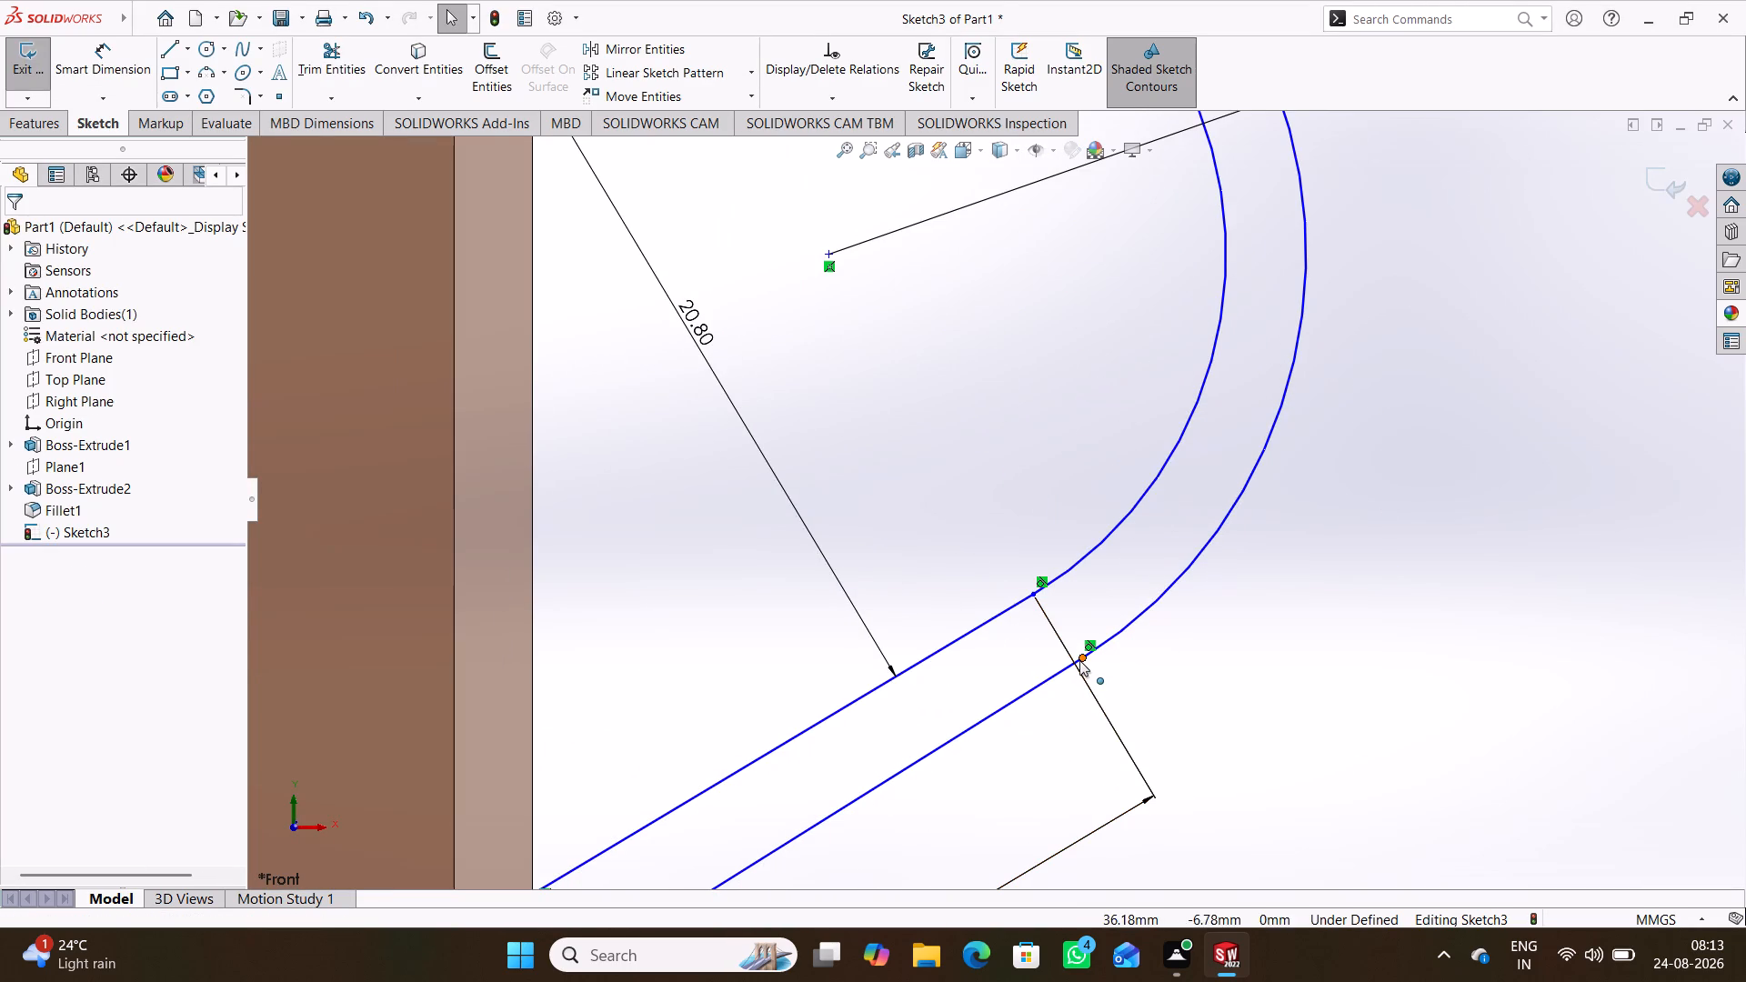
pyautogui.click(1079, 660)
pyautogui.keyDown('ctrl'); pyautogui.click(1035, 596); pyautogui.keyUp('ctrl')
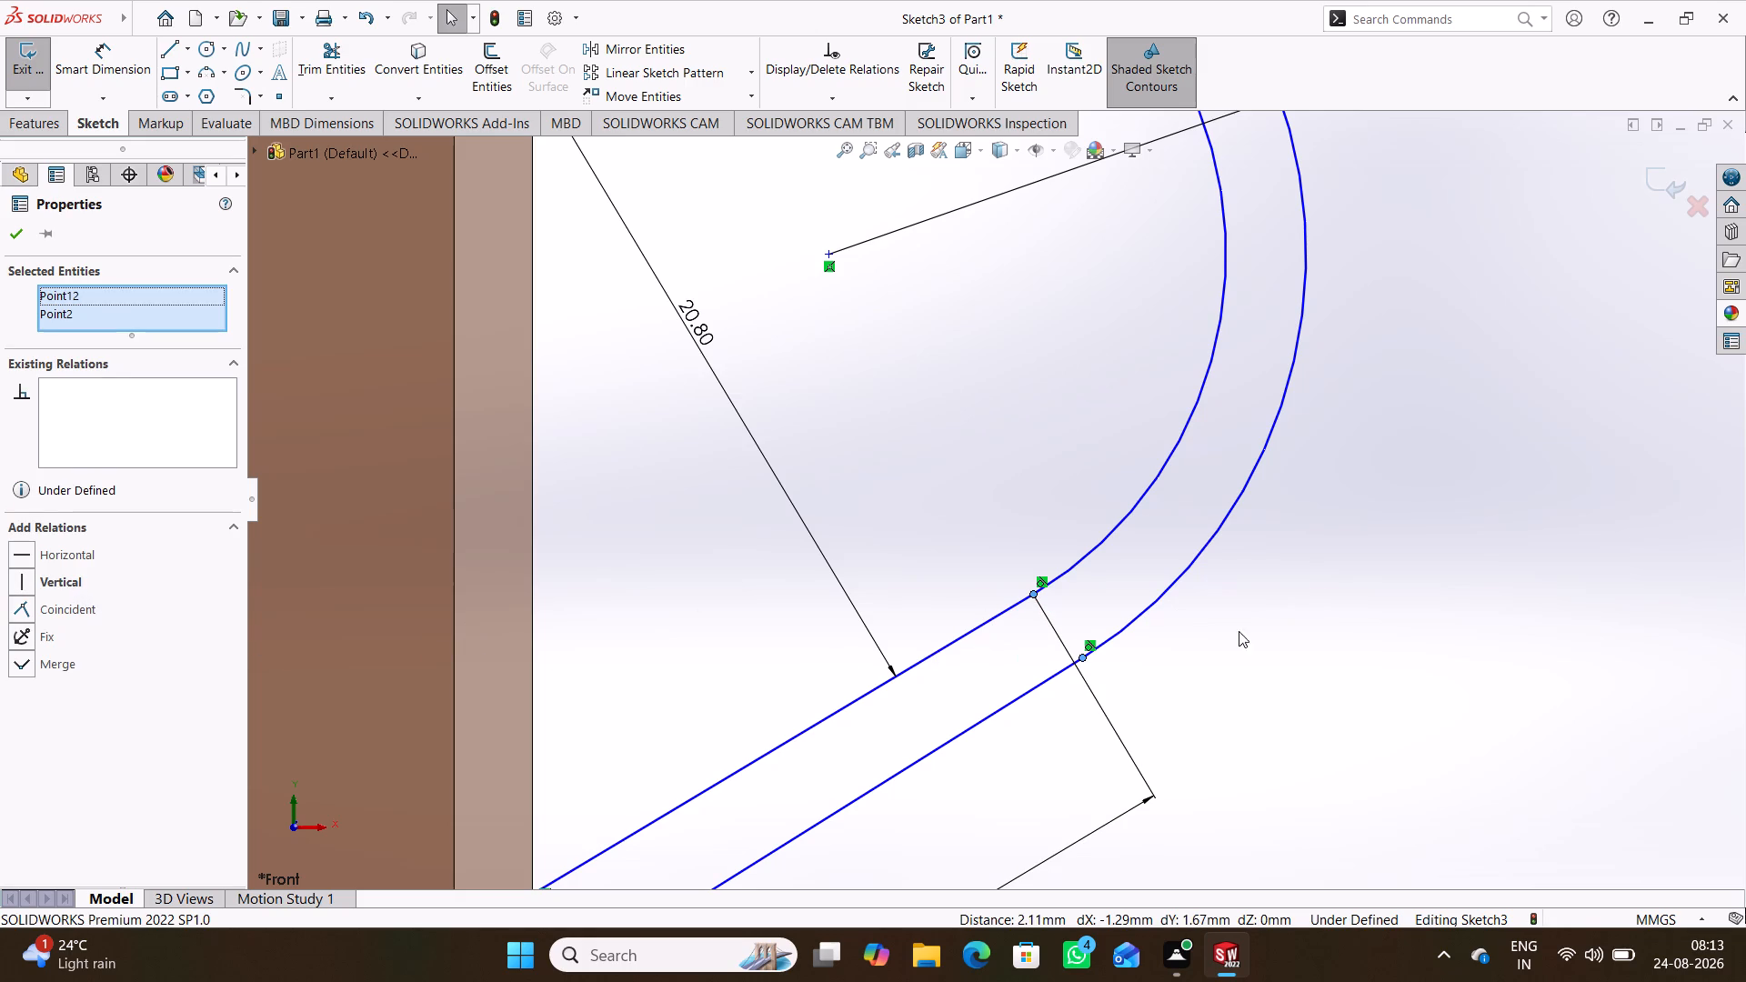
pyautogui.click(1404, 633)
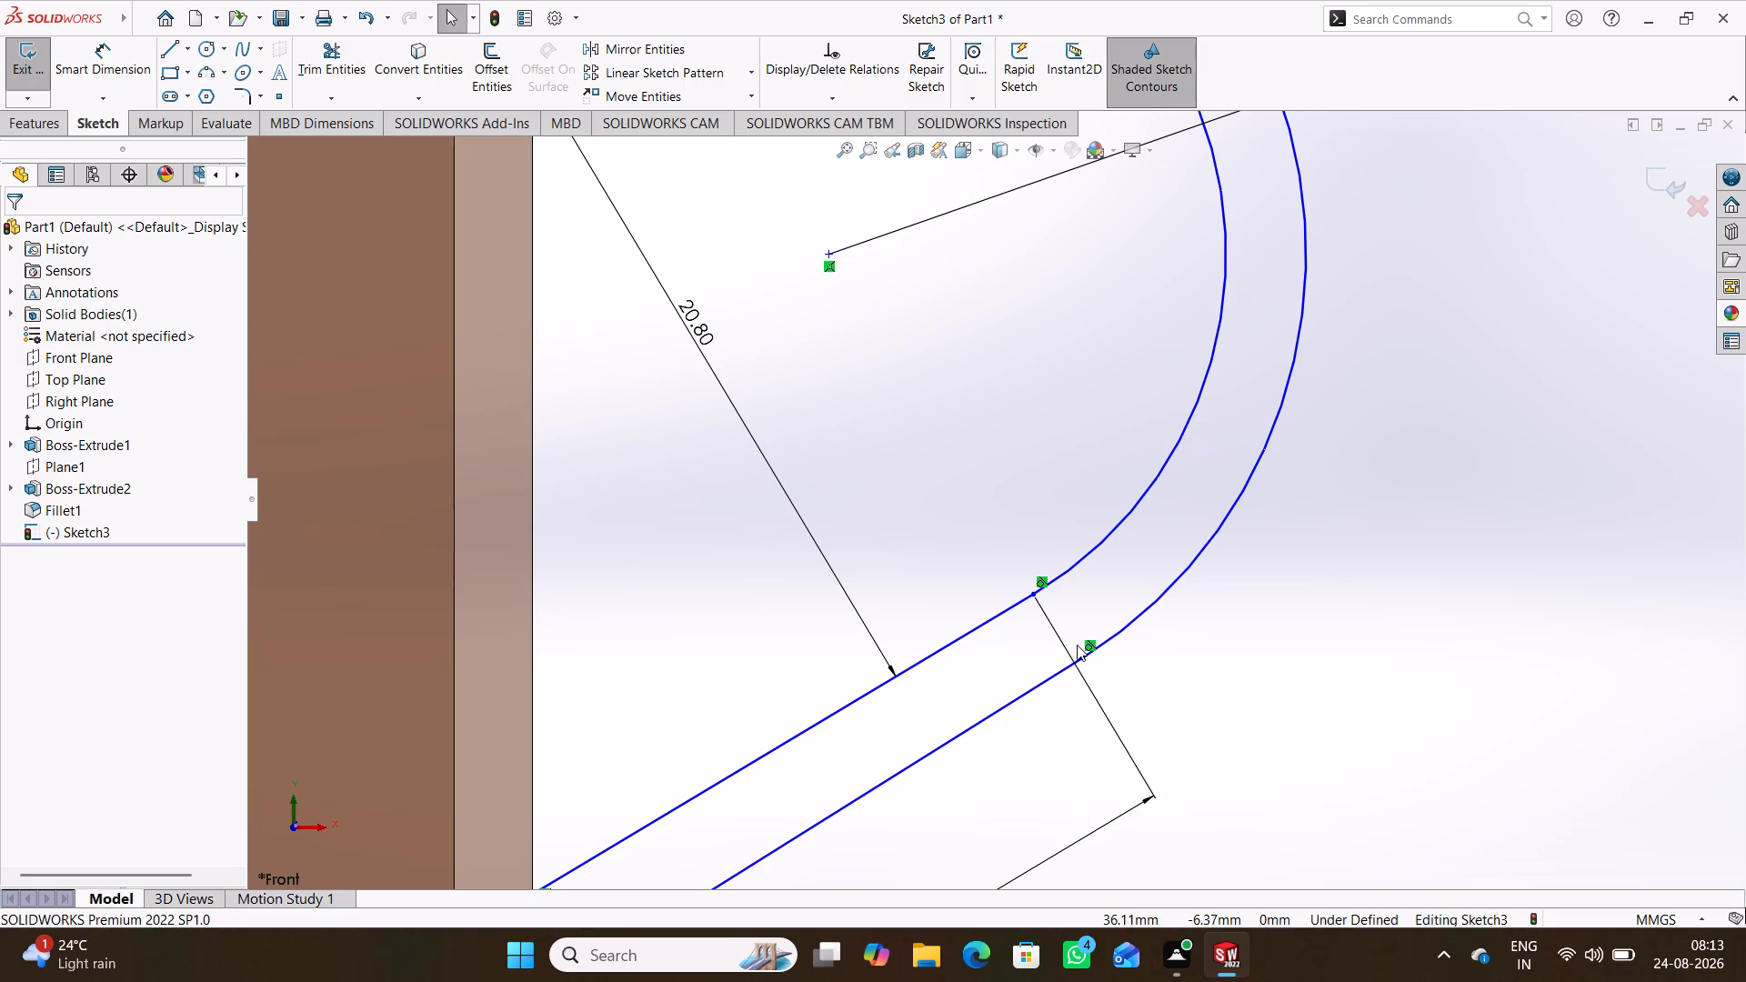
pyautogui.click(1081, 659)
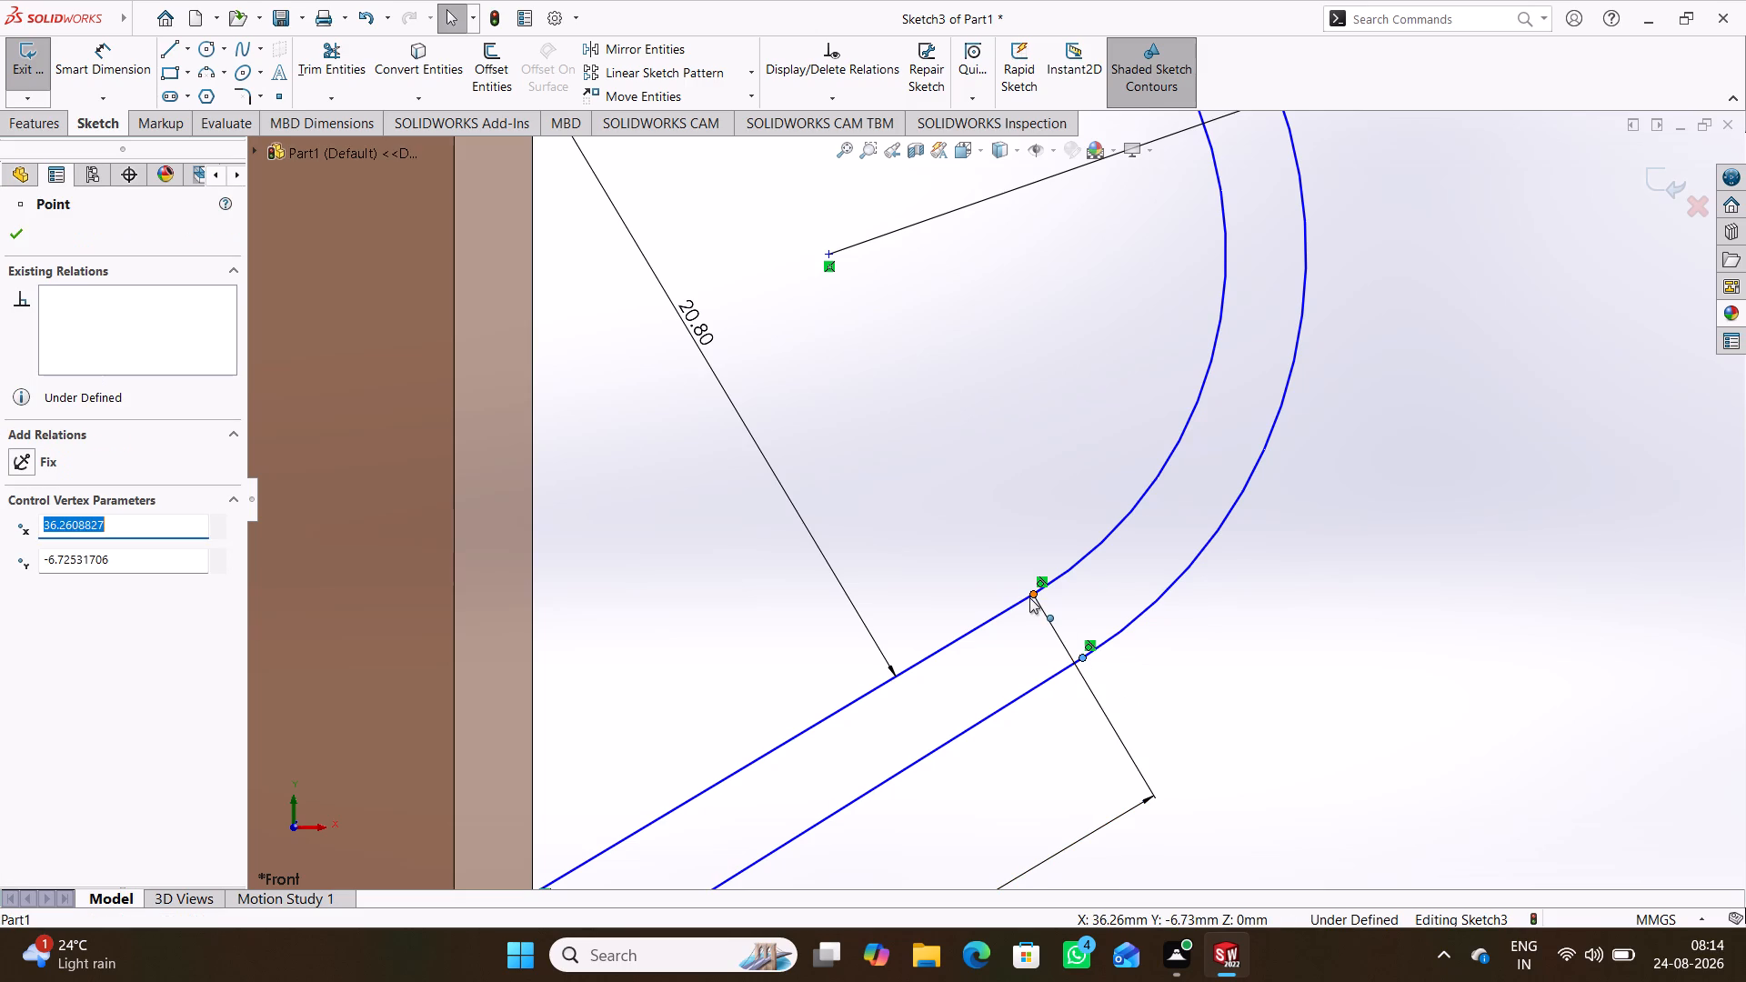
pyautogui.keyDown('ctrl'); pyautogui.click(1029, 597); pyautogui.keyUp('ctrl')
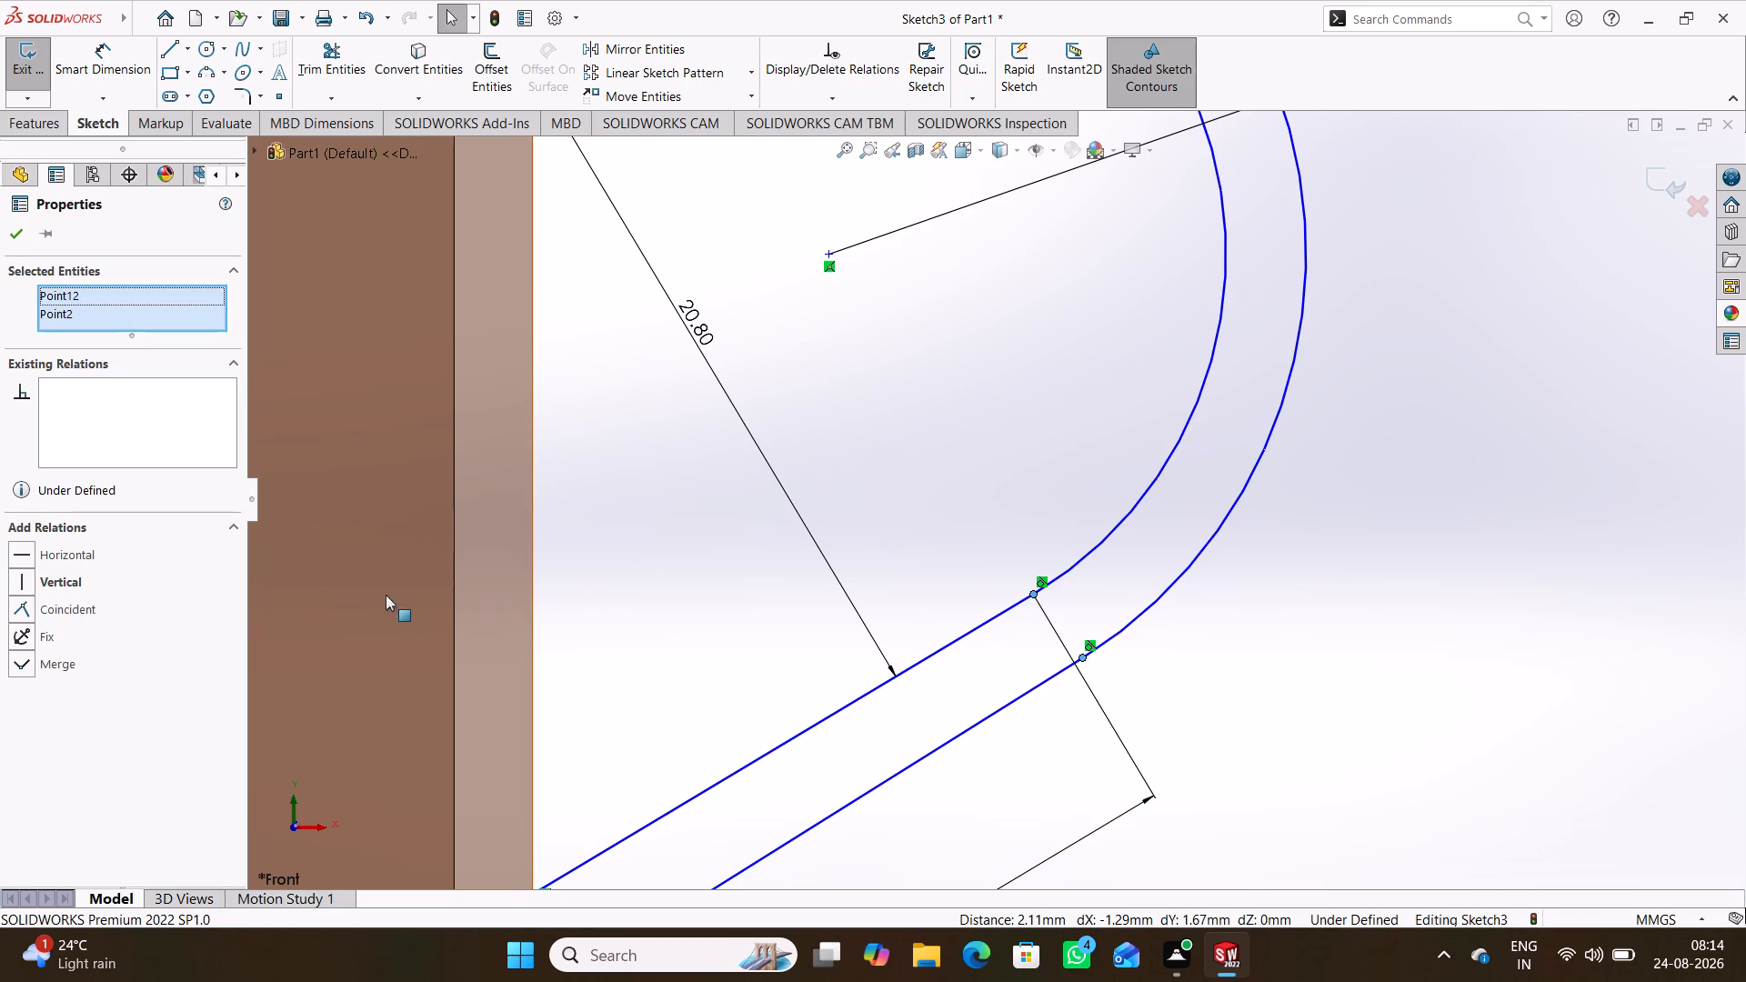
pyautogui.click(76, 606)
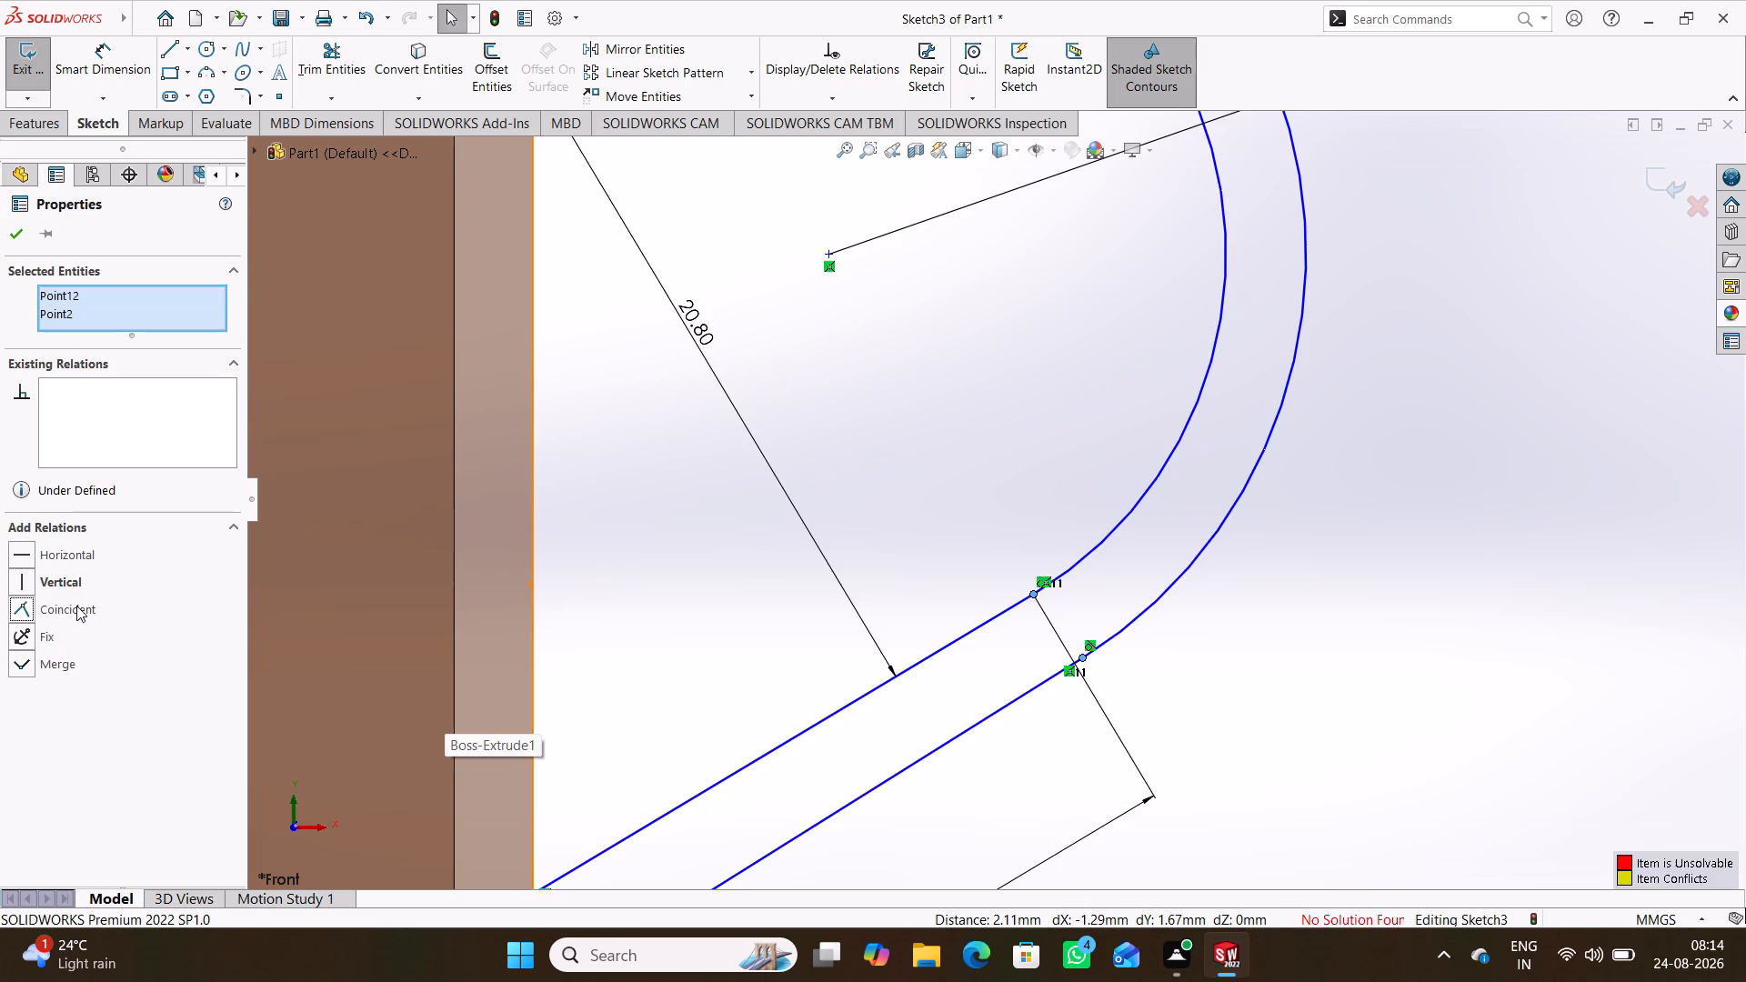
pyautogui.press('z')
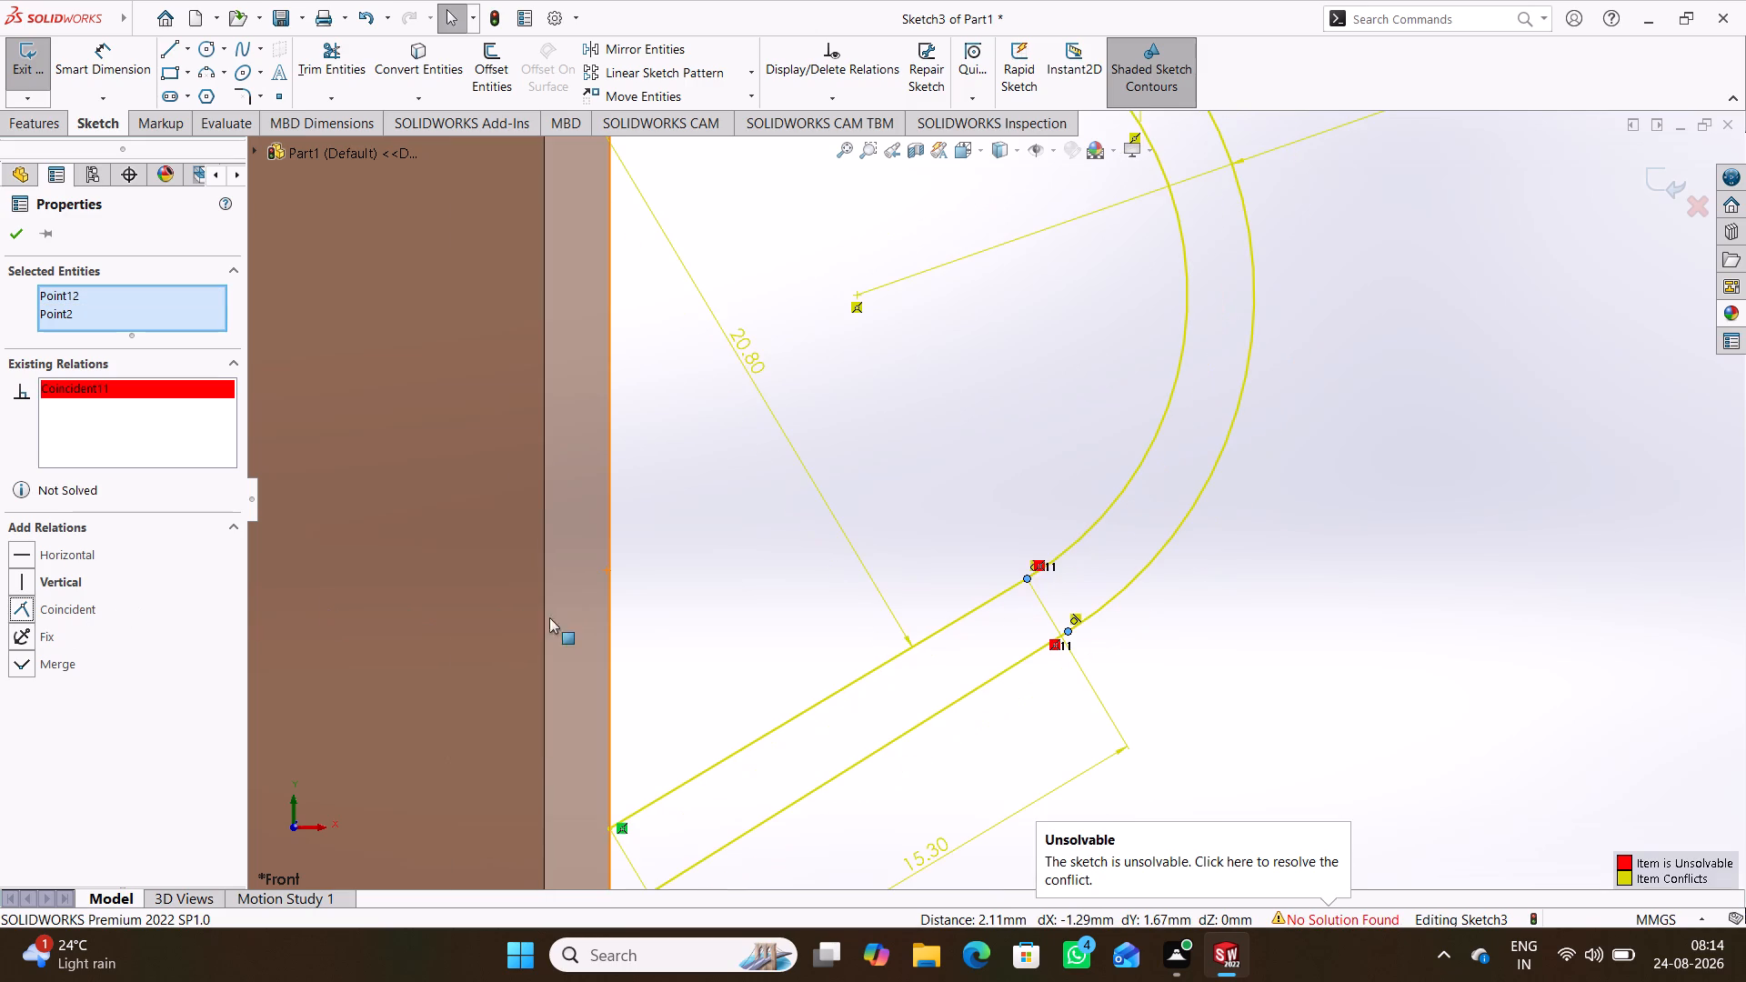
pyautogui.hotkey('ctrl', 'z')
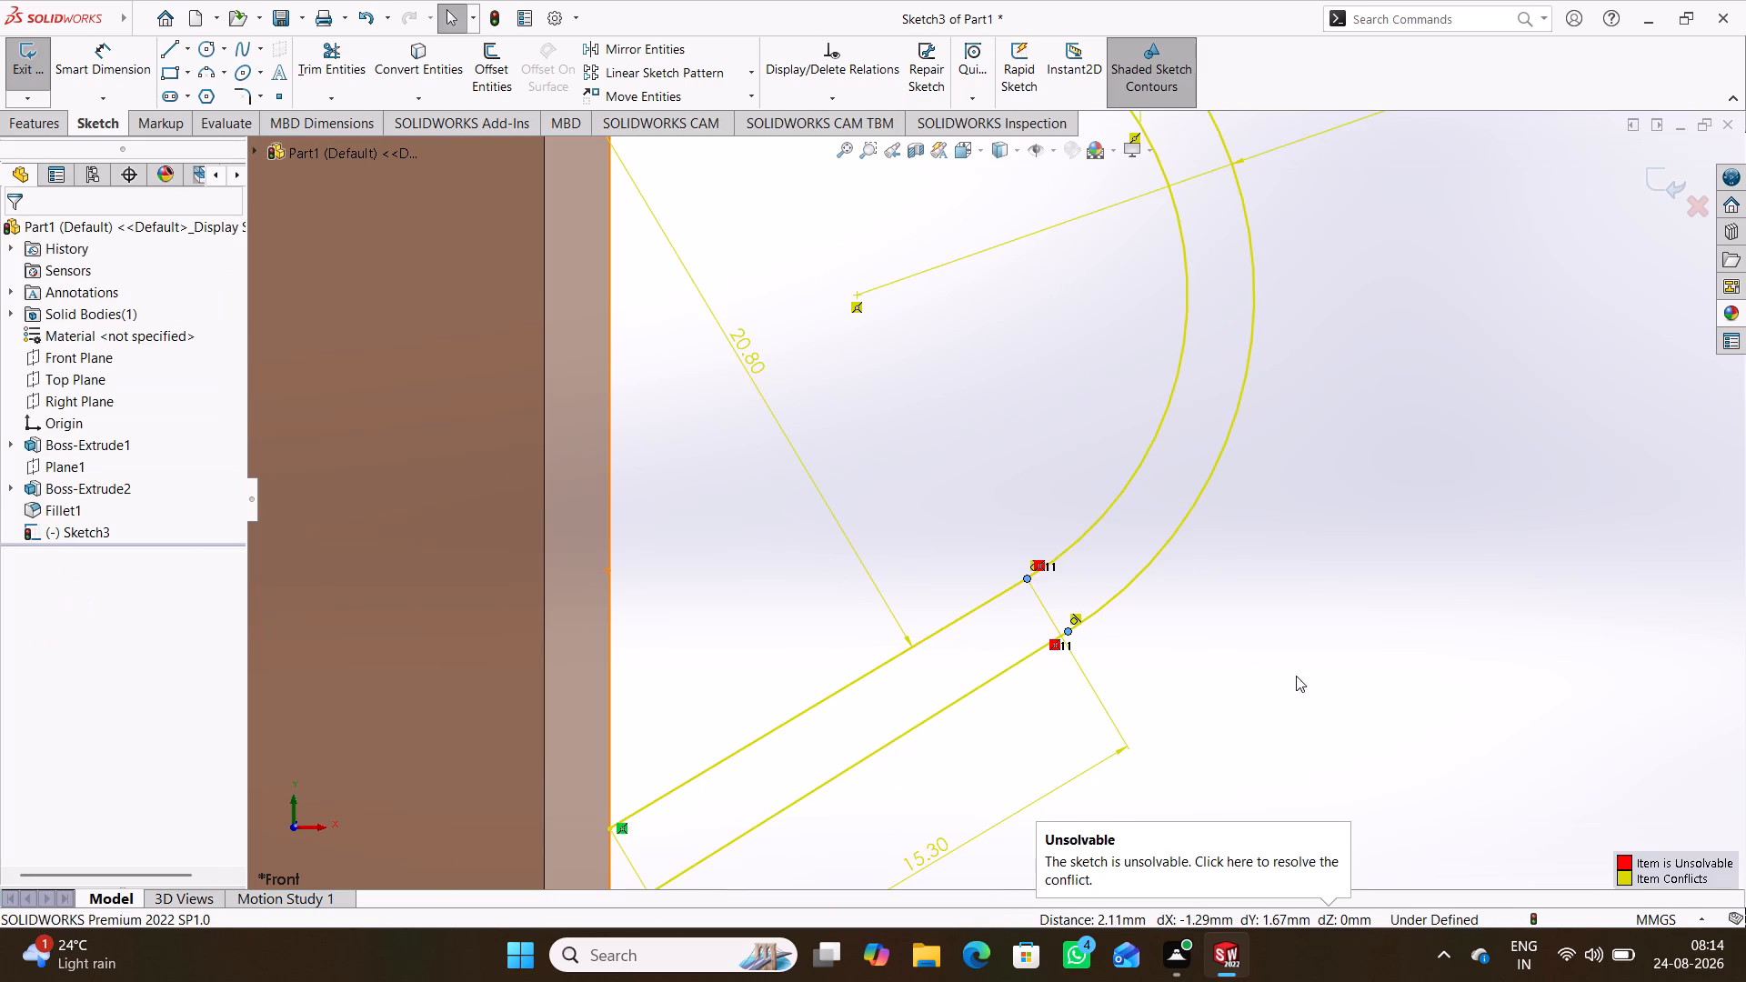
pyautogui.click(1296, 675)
# Nudge the lower end point of the outer handle arc slightly toward the mug and downward, shifting the outer slanted line.
pyautogui.scroll(4, 1288, 674)
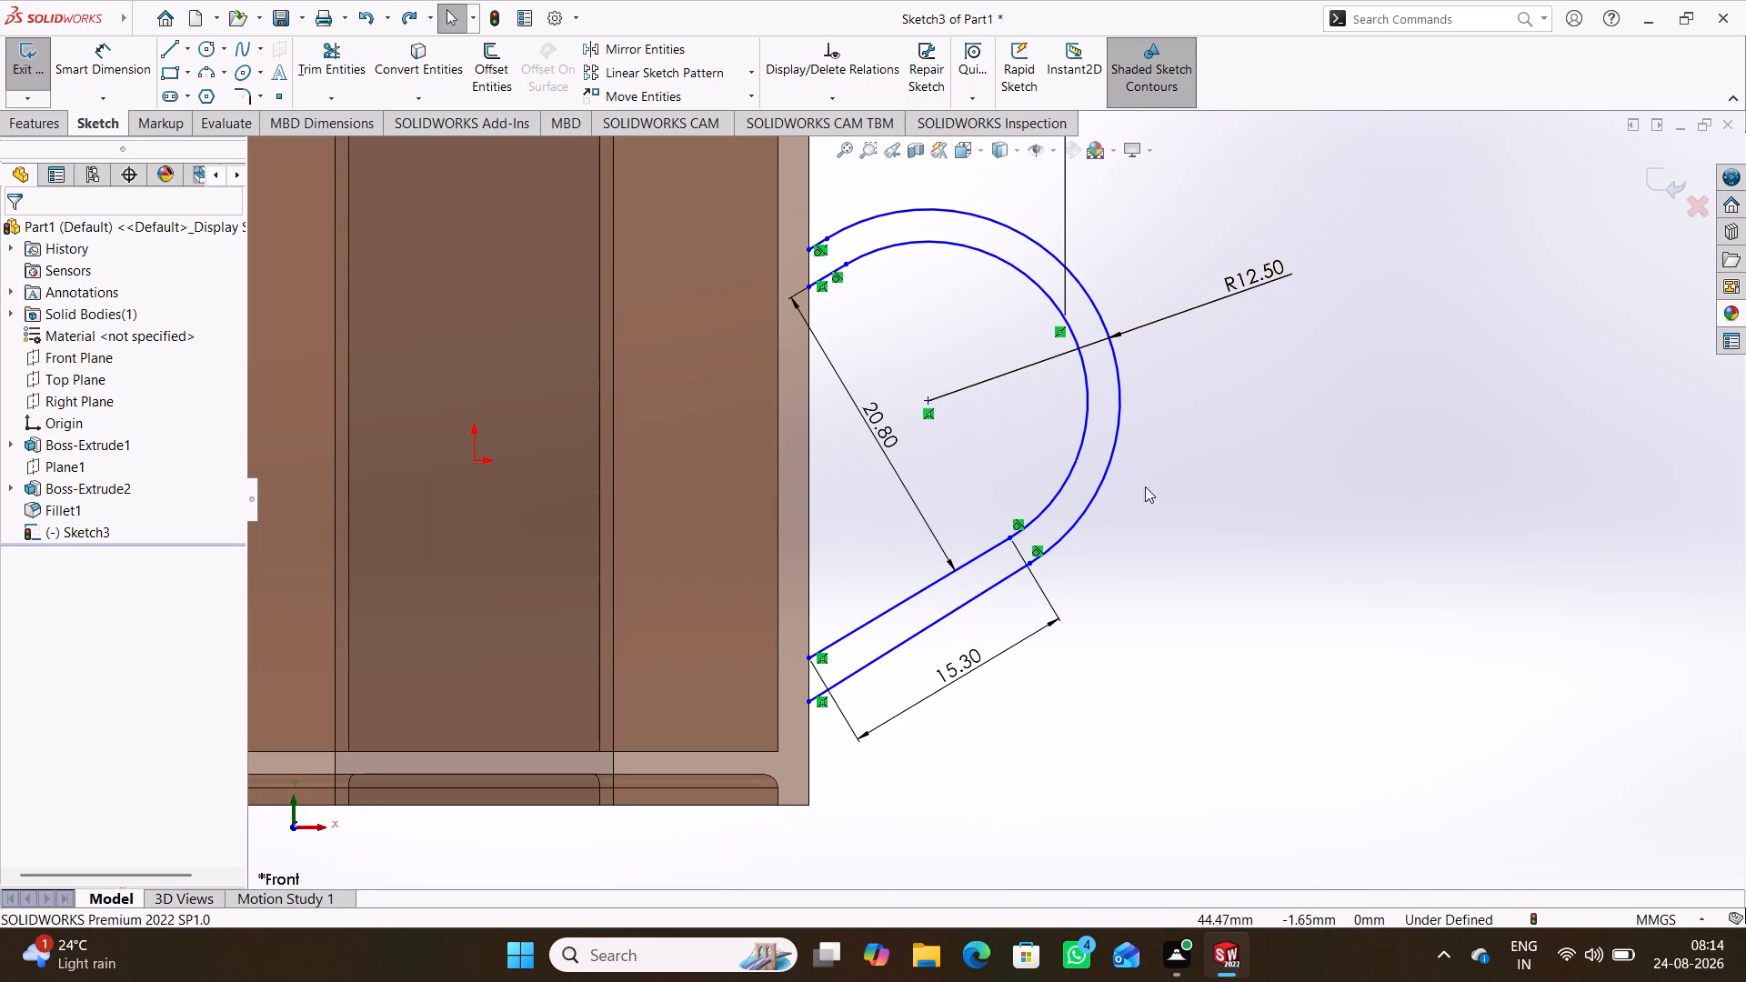
pyautogui.scroll(-1, 904, 365)
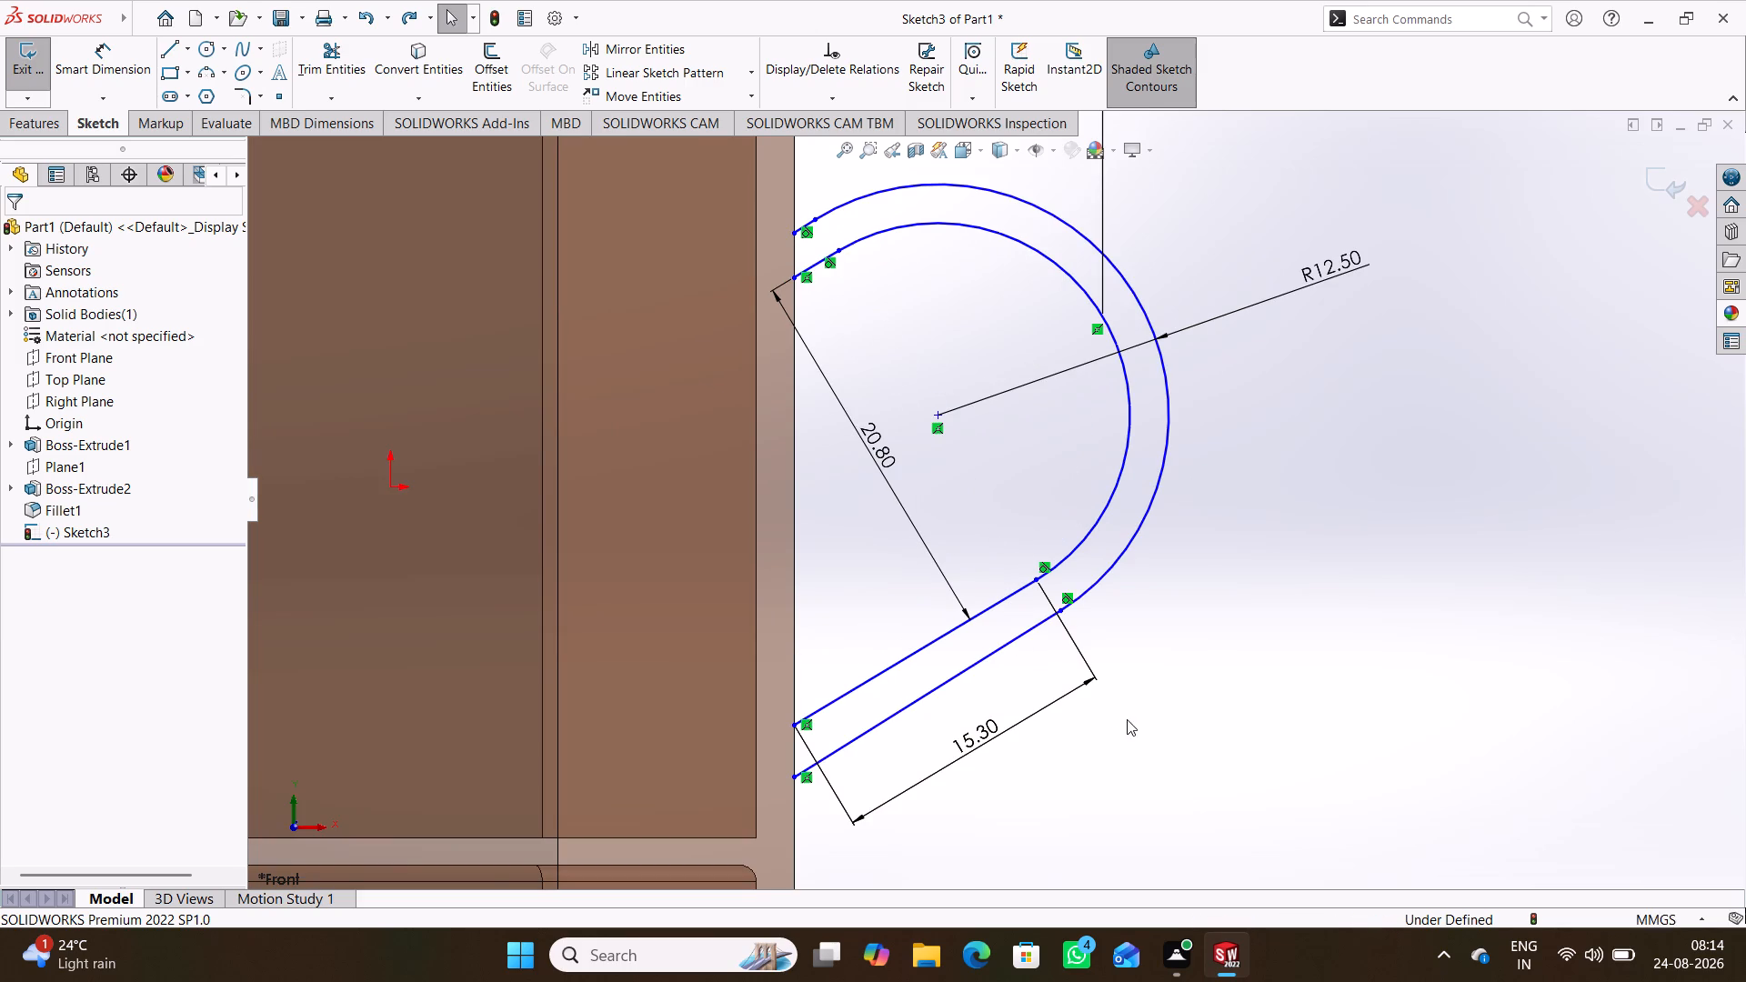
pyautogui.scroll(-2, 1058, 617)
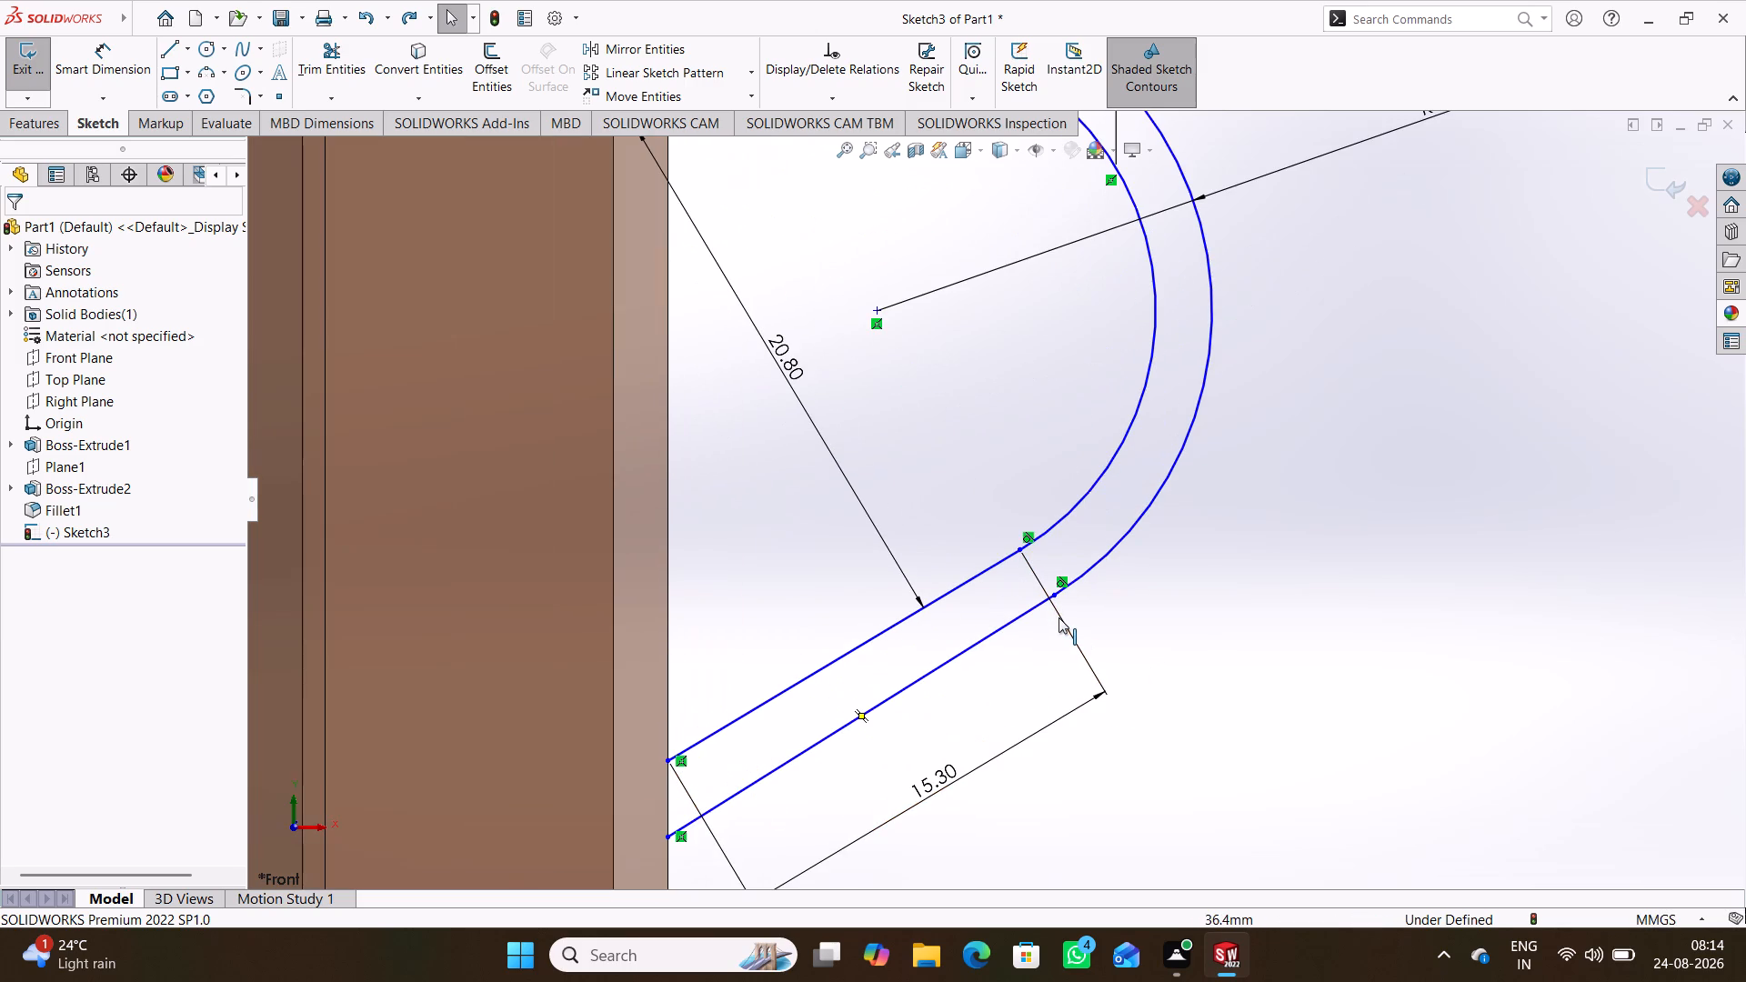
pyautogui.click(1056, 591)
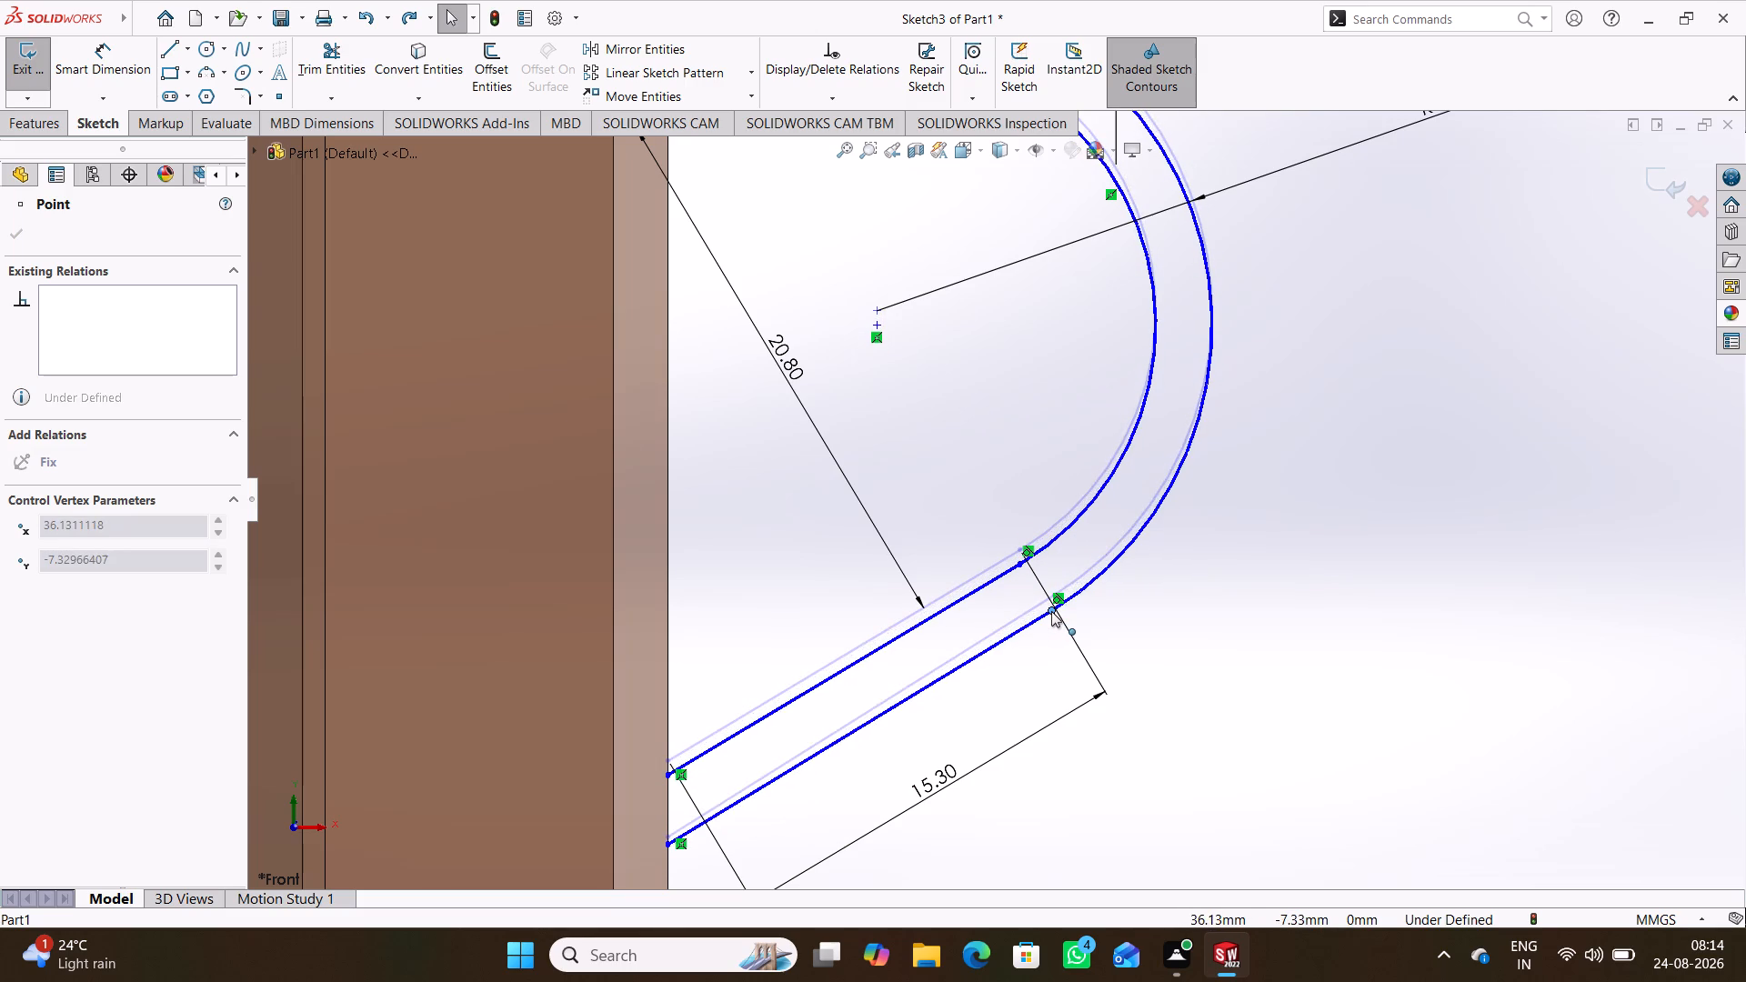
pyautogui.scroll(4, 1091, 686)
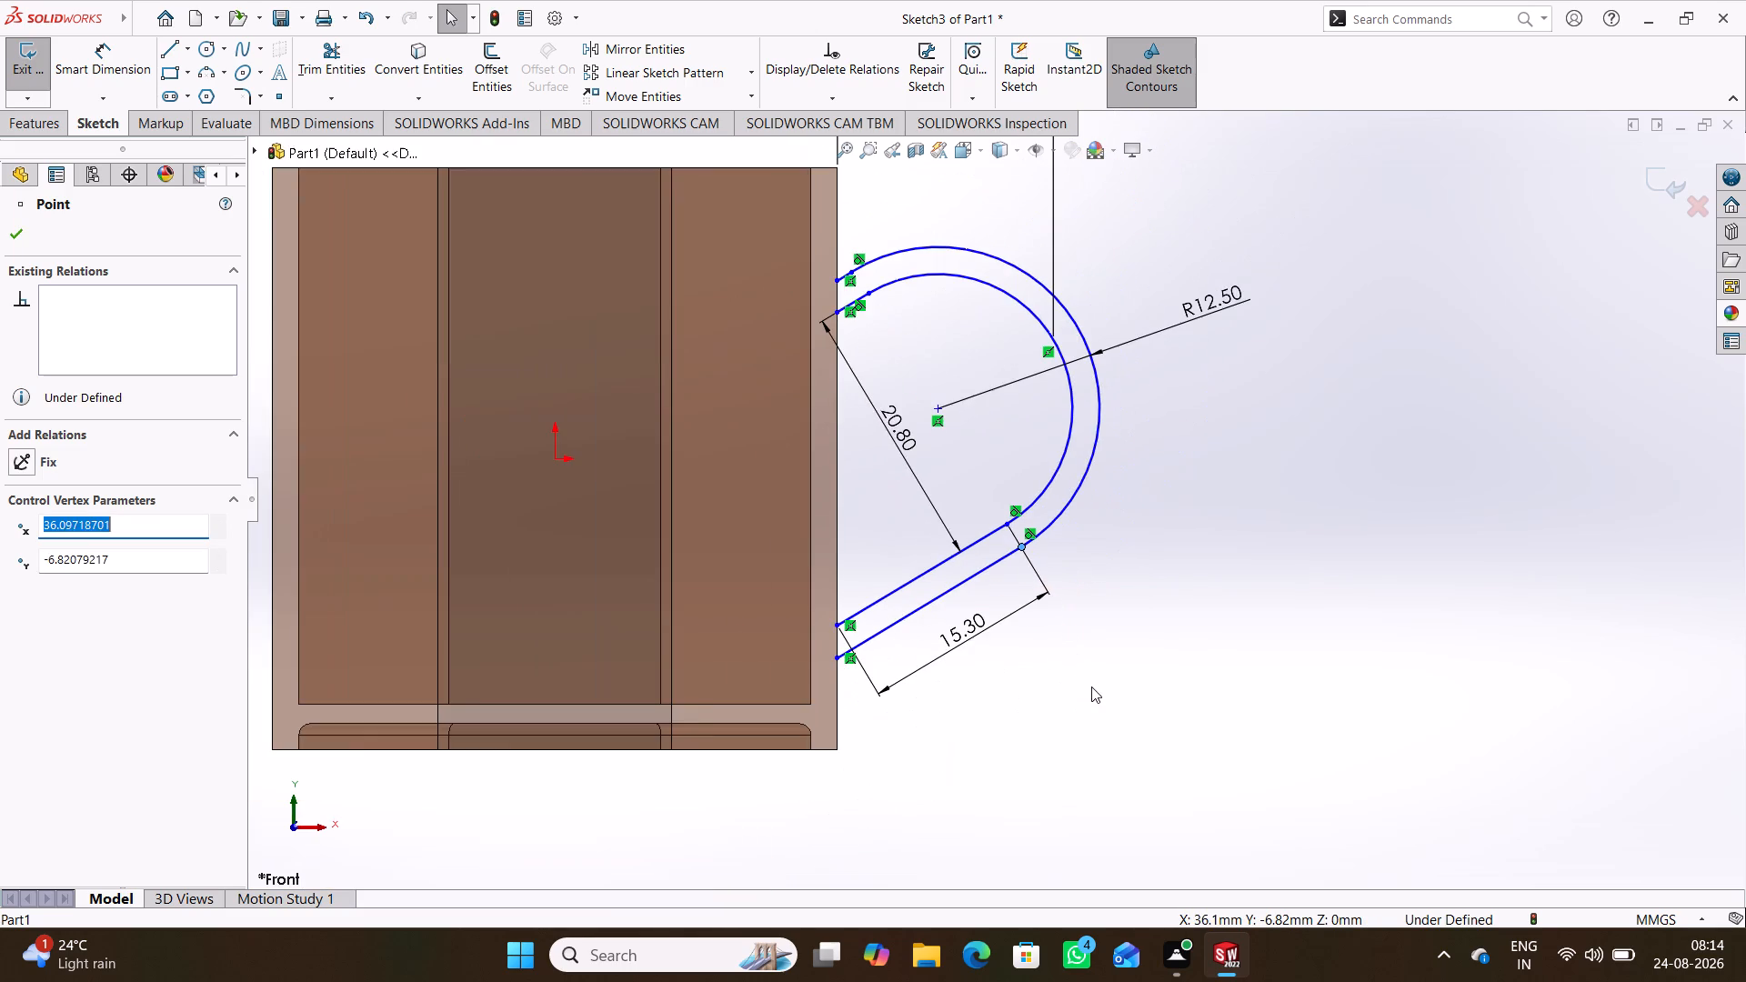
pyautogui.scroll(1, 875, 716)
pyautogui.scroll(-1, 886, 709)
pyautogui.click(1071, 758)
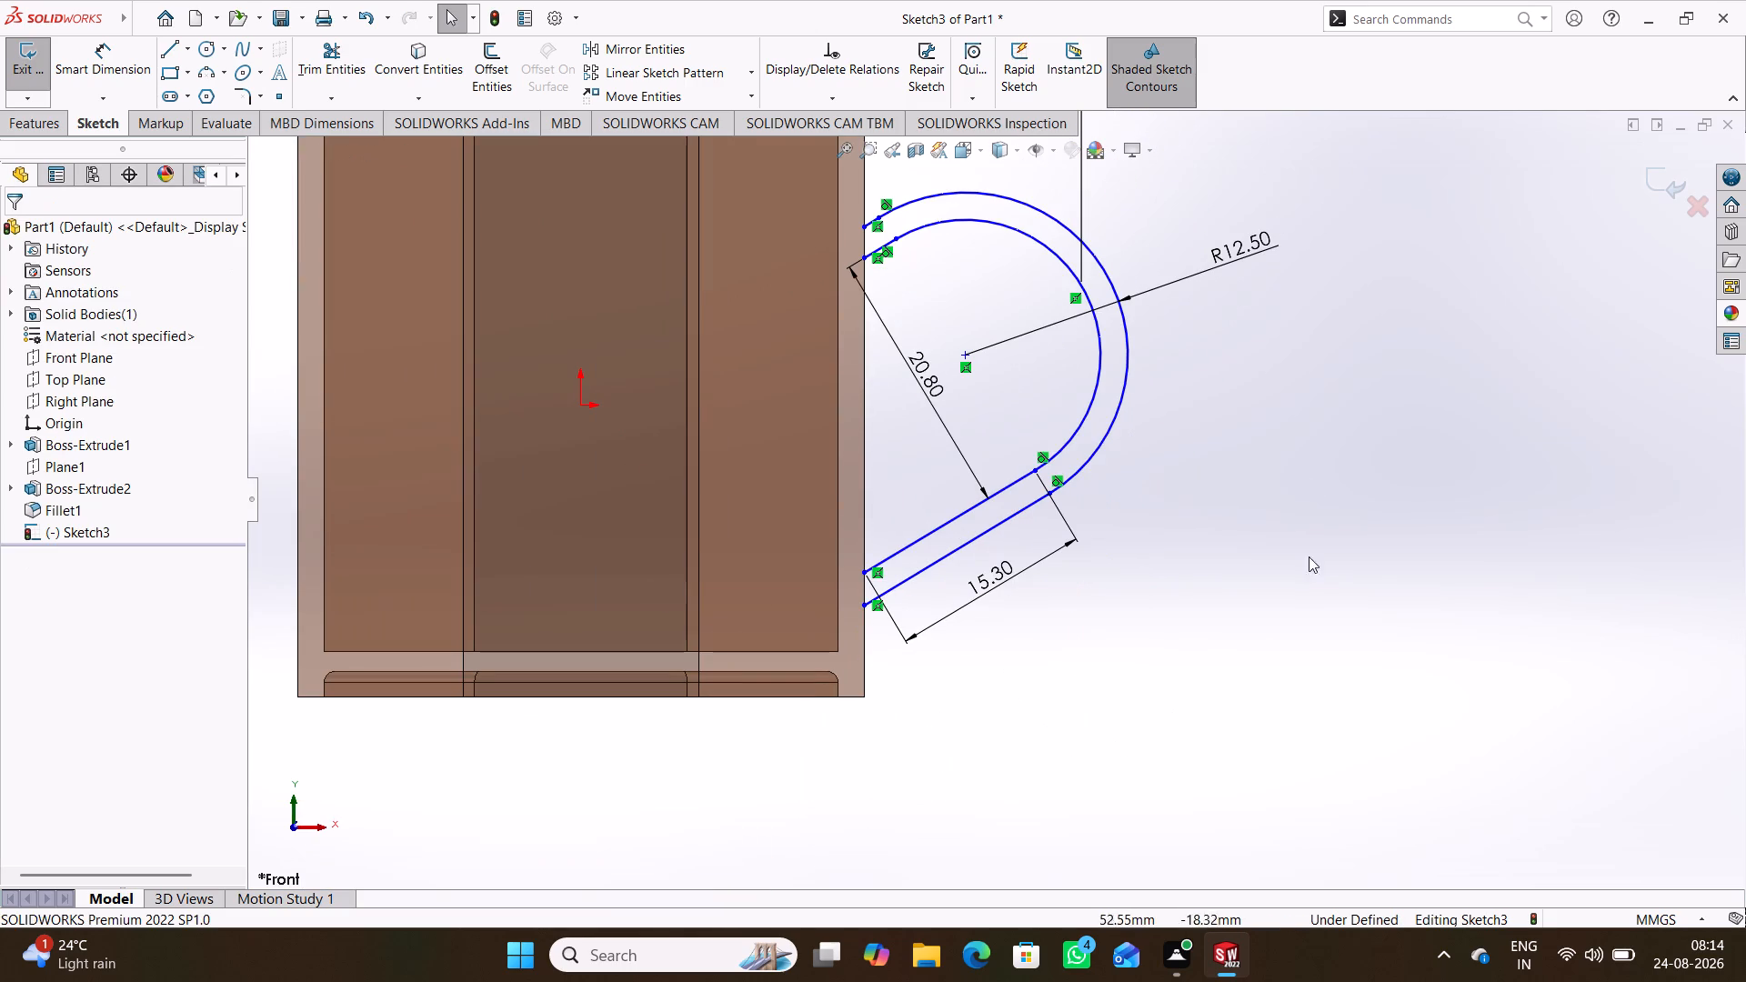
pyautogui.scroll(2, 1165, 444)
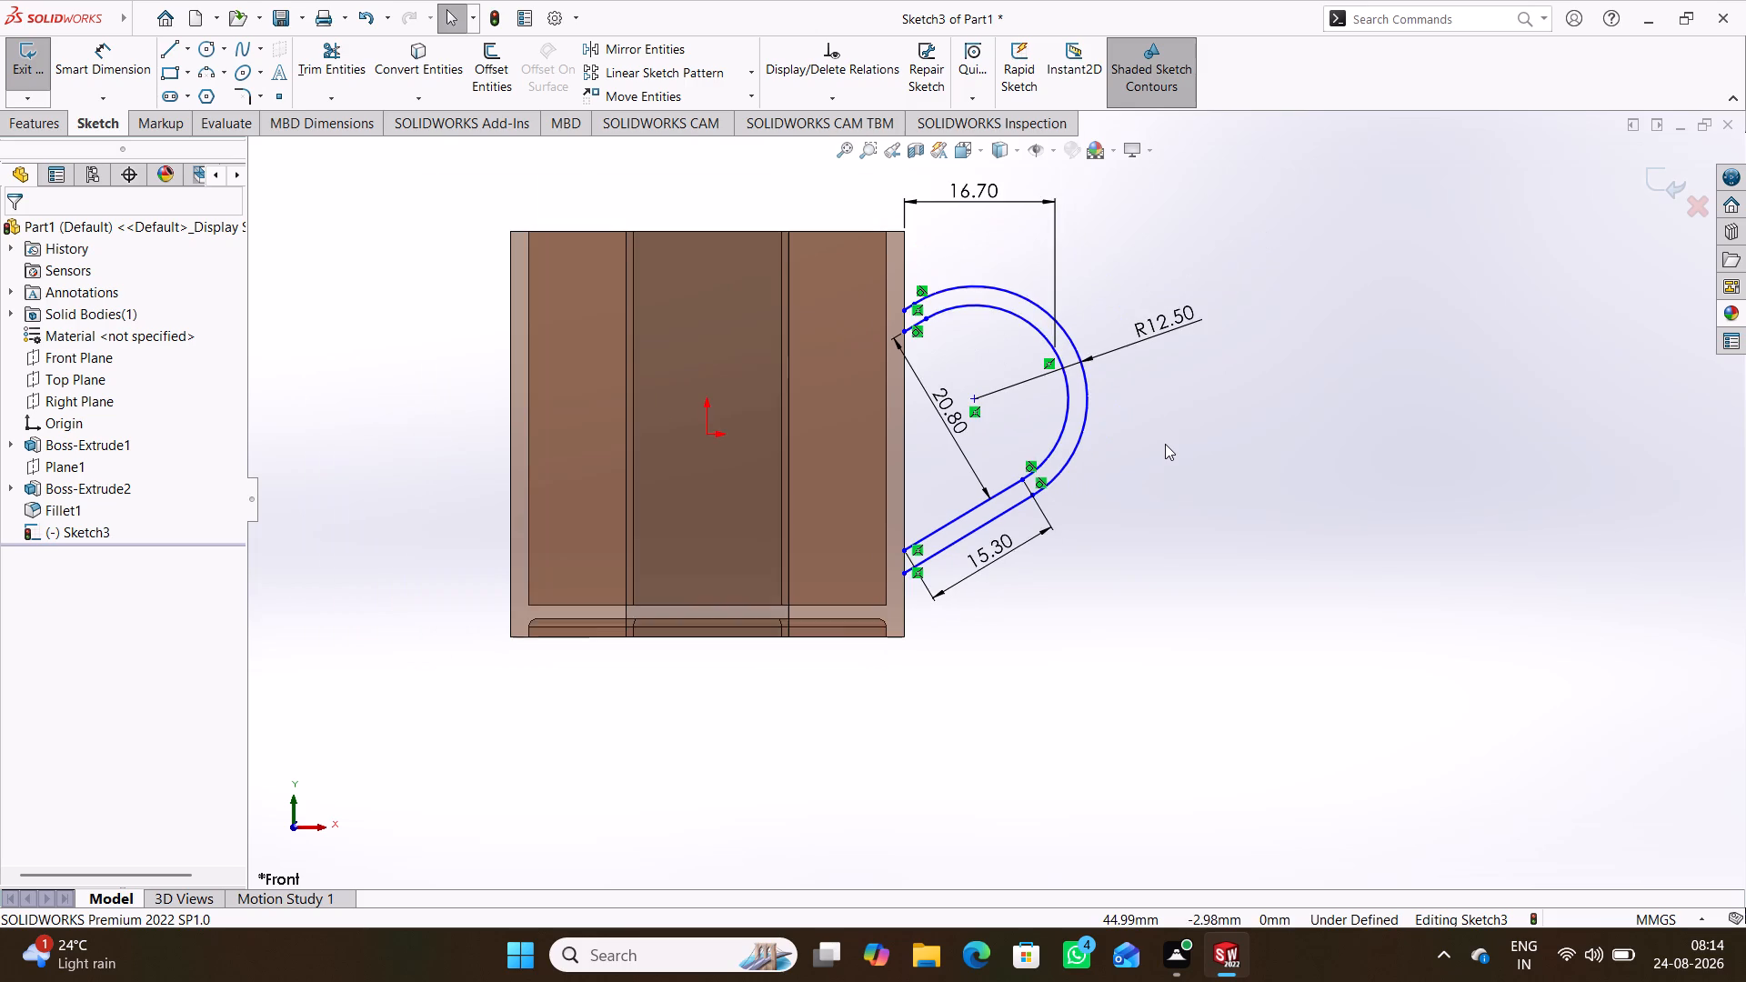
# Add a driven radius dimension to the inner handle arc.
pyautogui.scroll(-1, 1118, 412)
pyautogui.moveTo(1206, 664); pyautogui.dragTo(1244, 340, button='right')
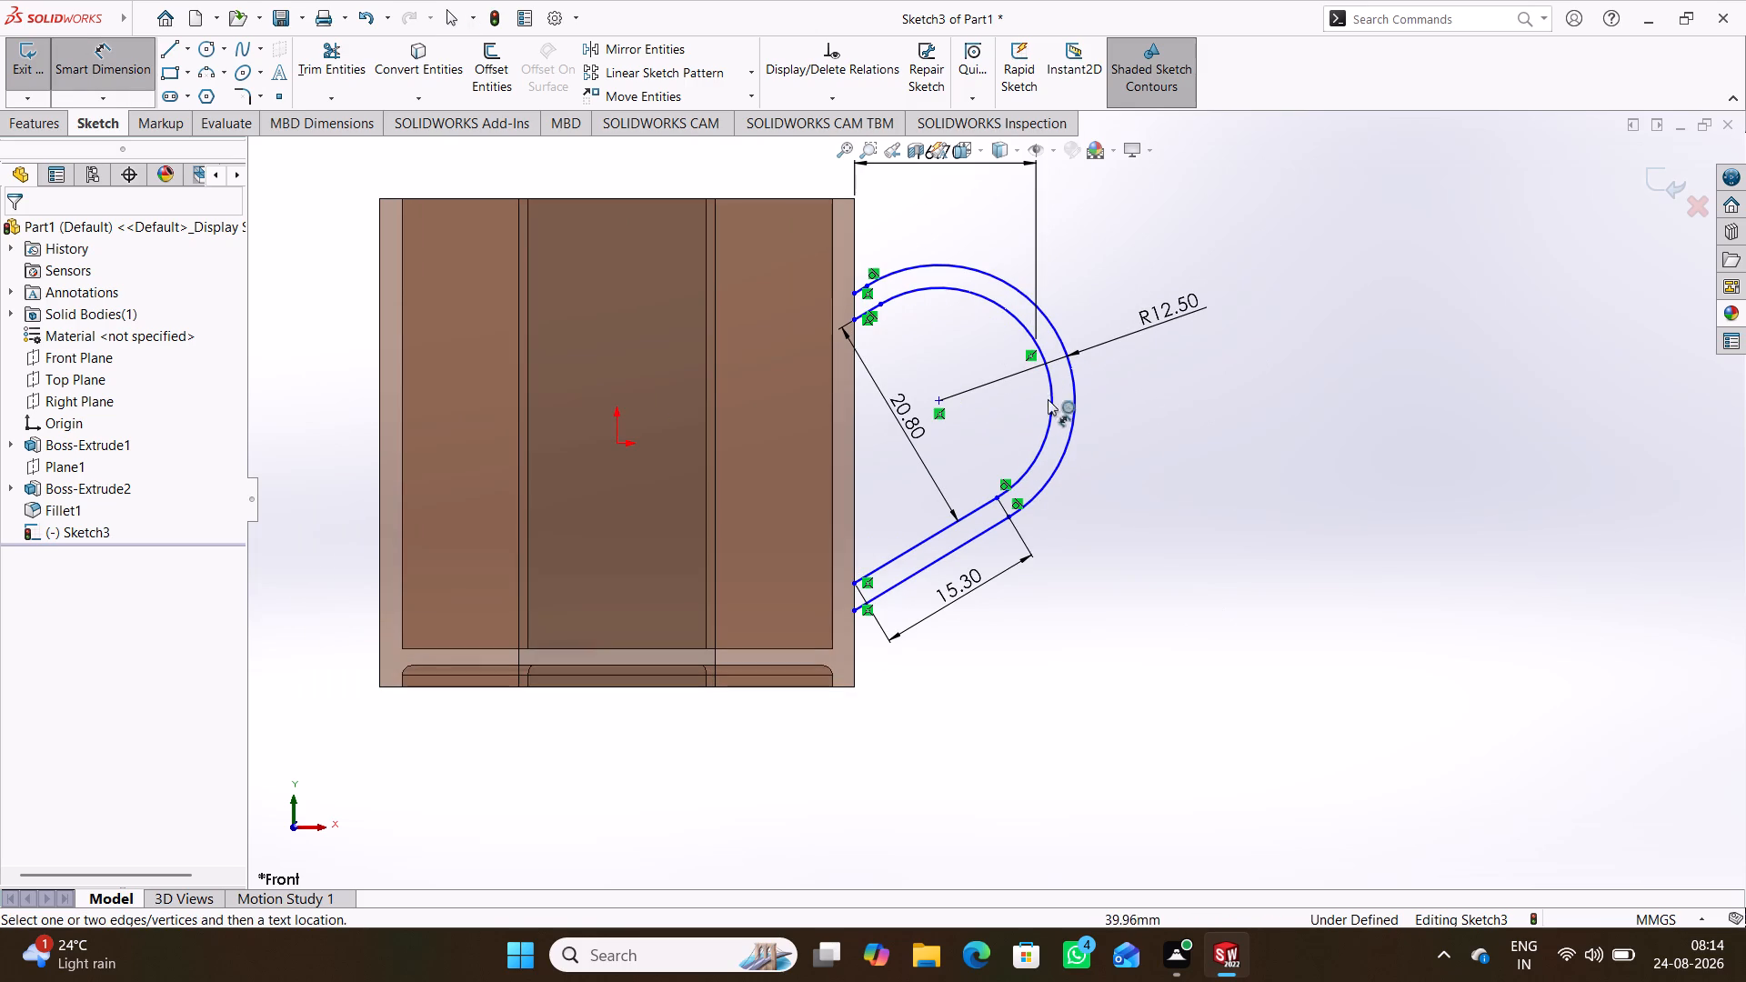
pyautogui.click(1050, 397)
pyautogui.click(1198, 416)
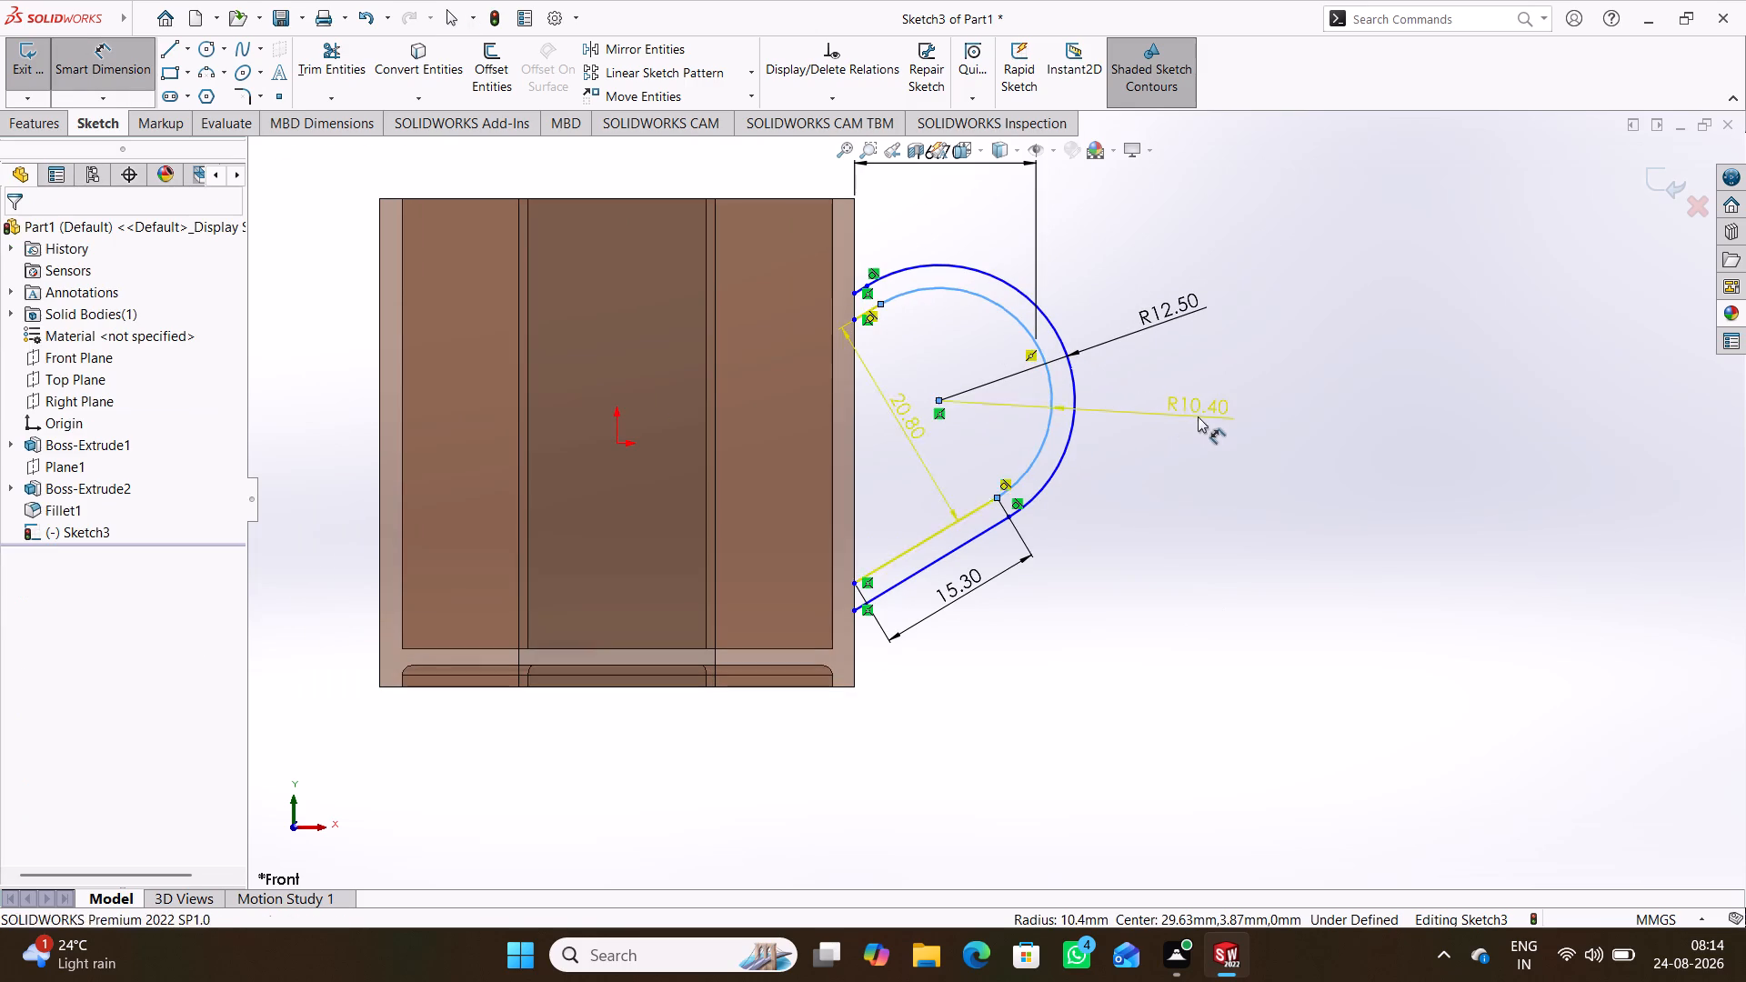
pyautogui.click(1003, 468)
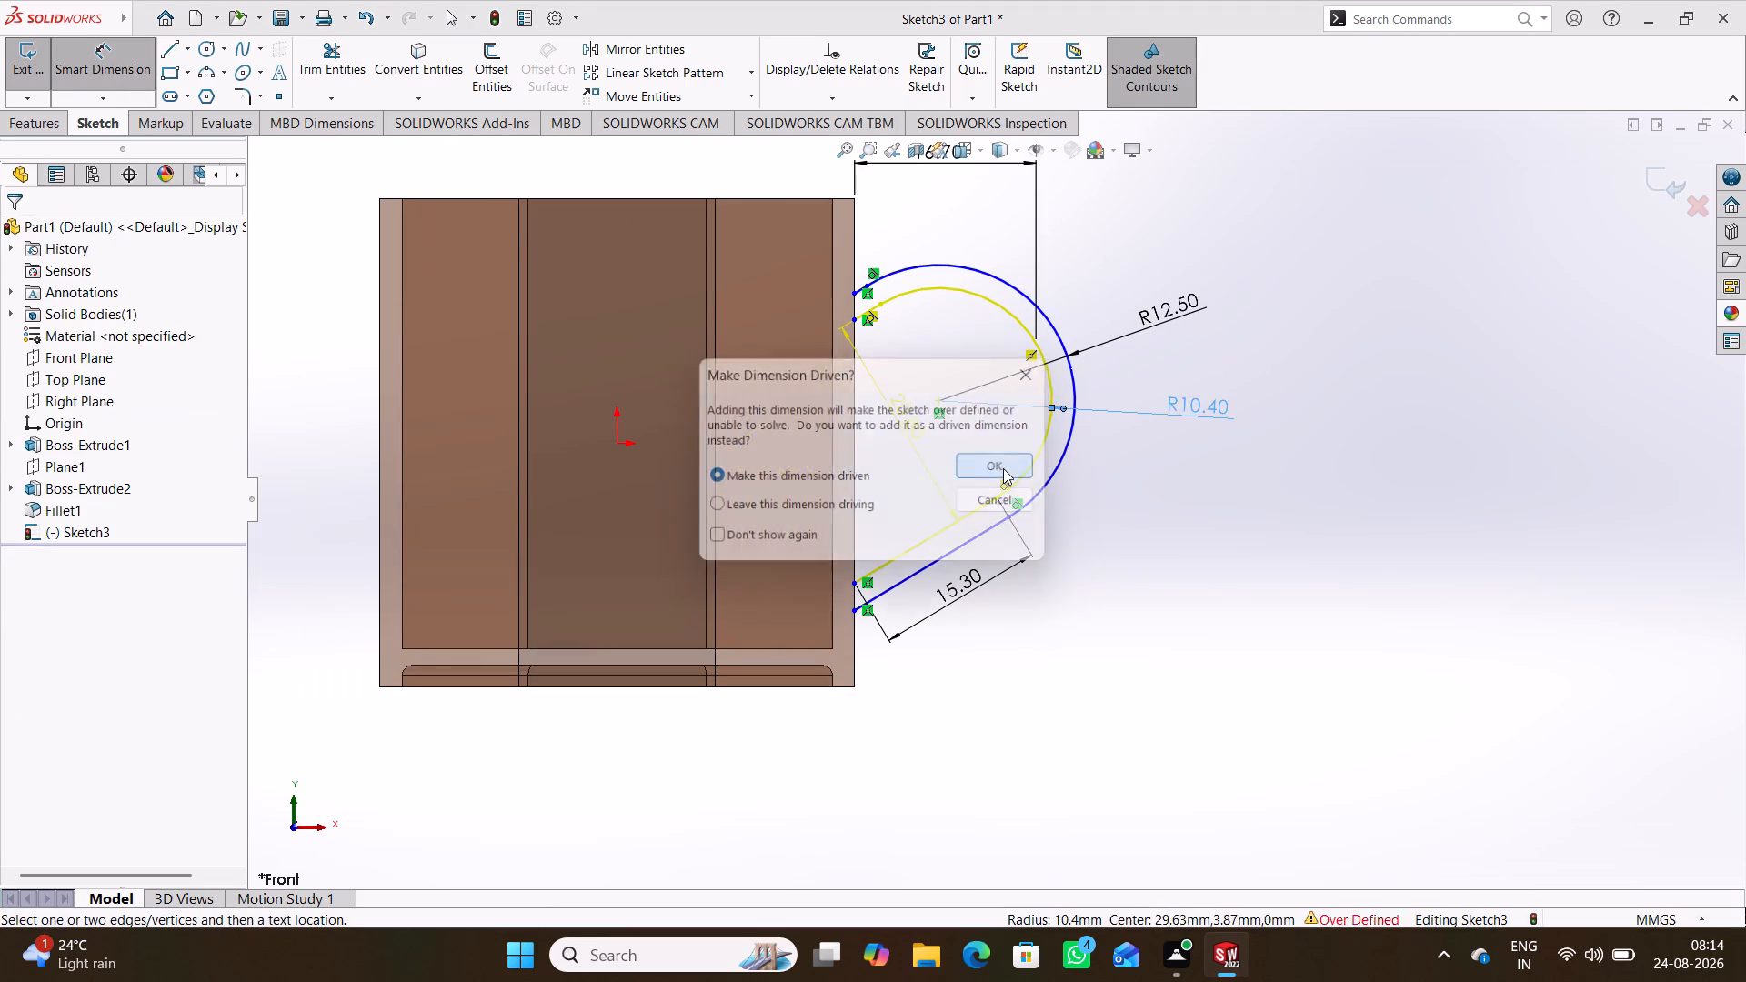
pyautogui.click(1221, 517)
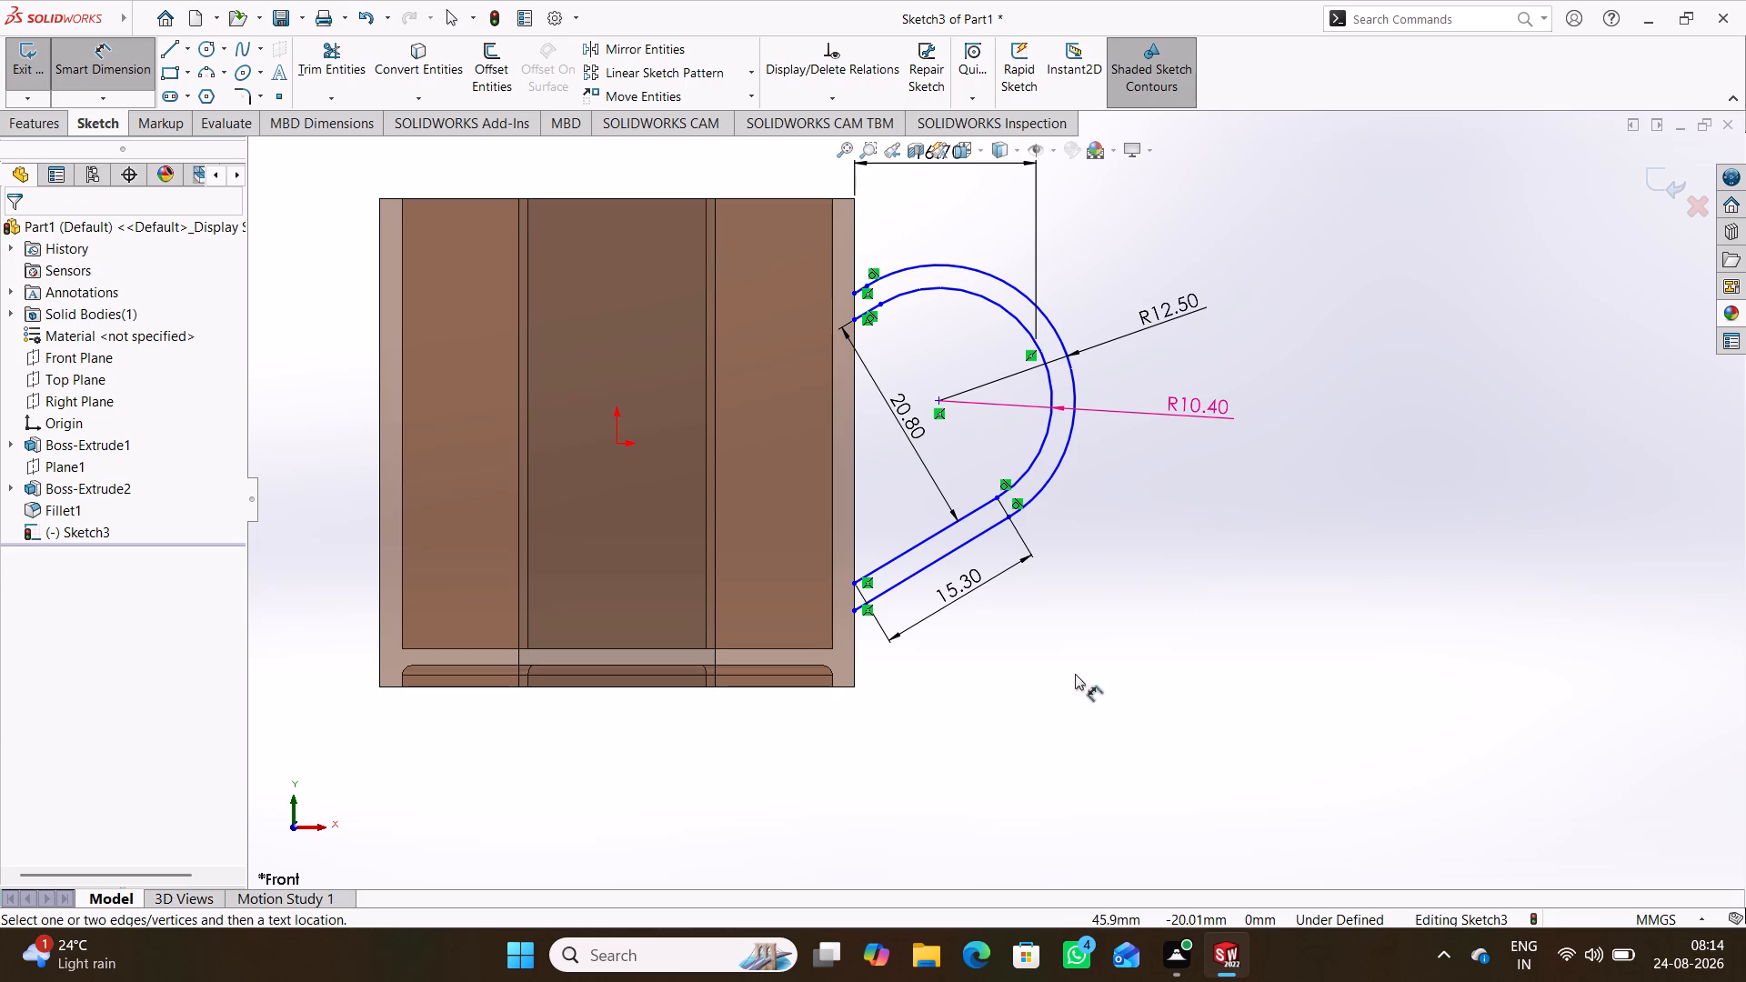
# Dimension the height of the outer slanted line's lower end point above the mug's bottom edge as 8 mm.
pyautogui.click(848, 687)
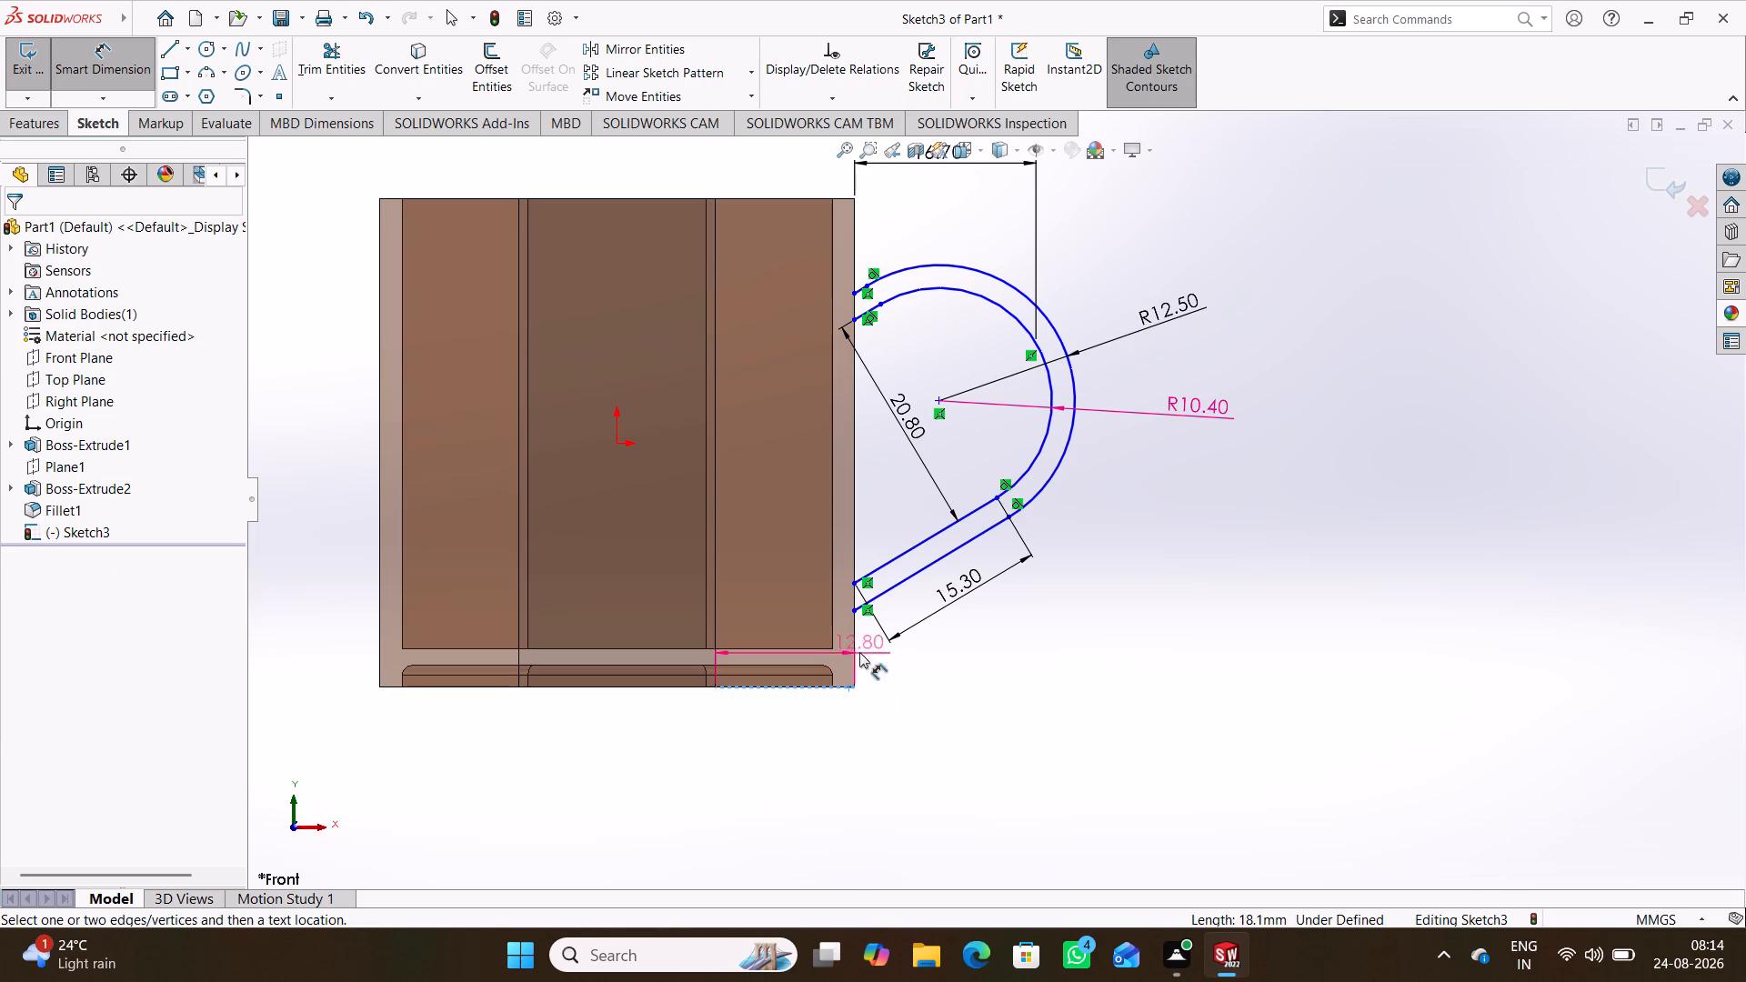
pyautogui.click(850, 610)
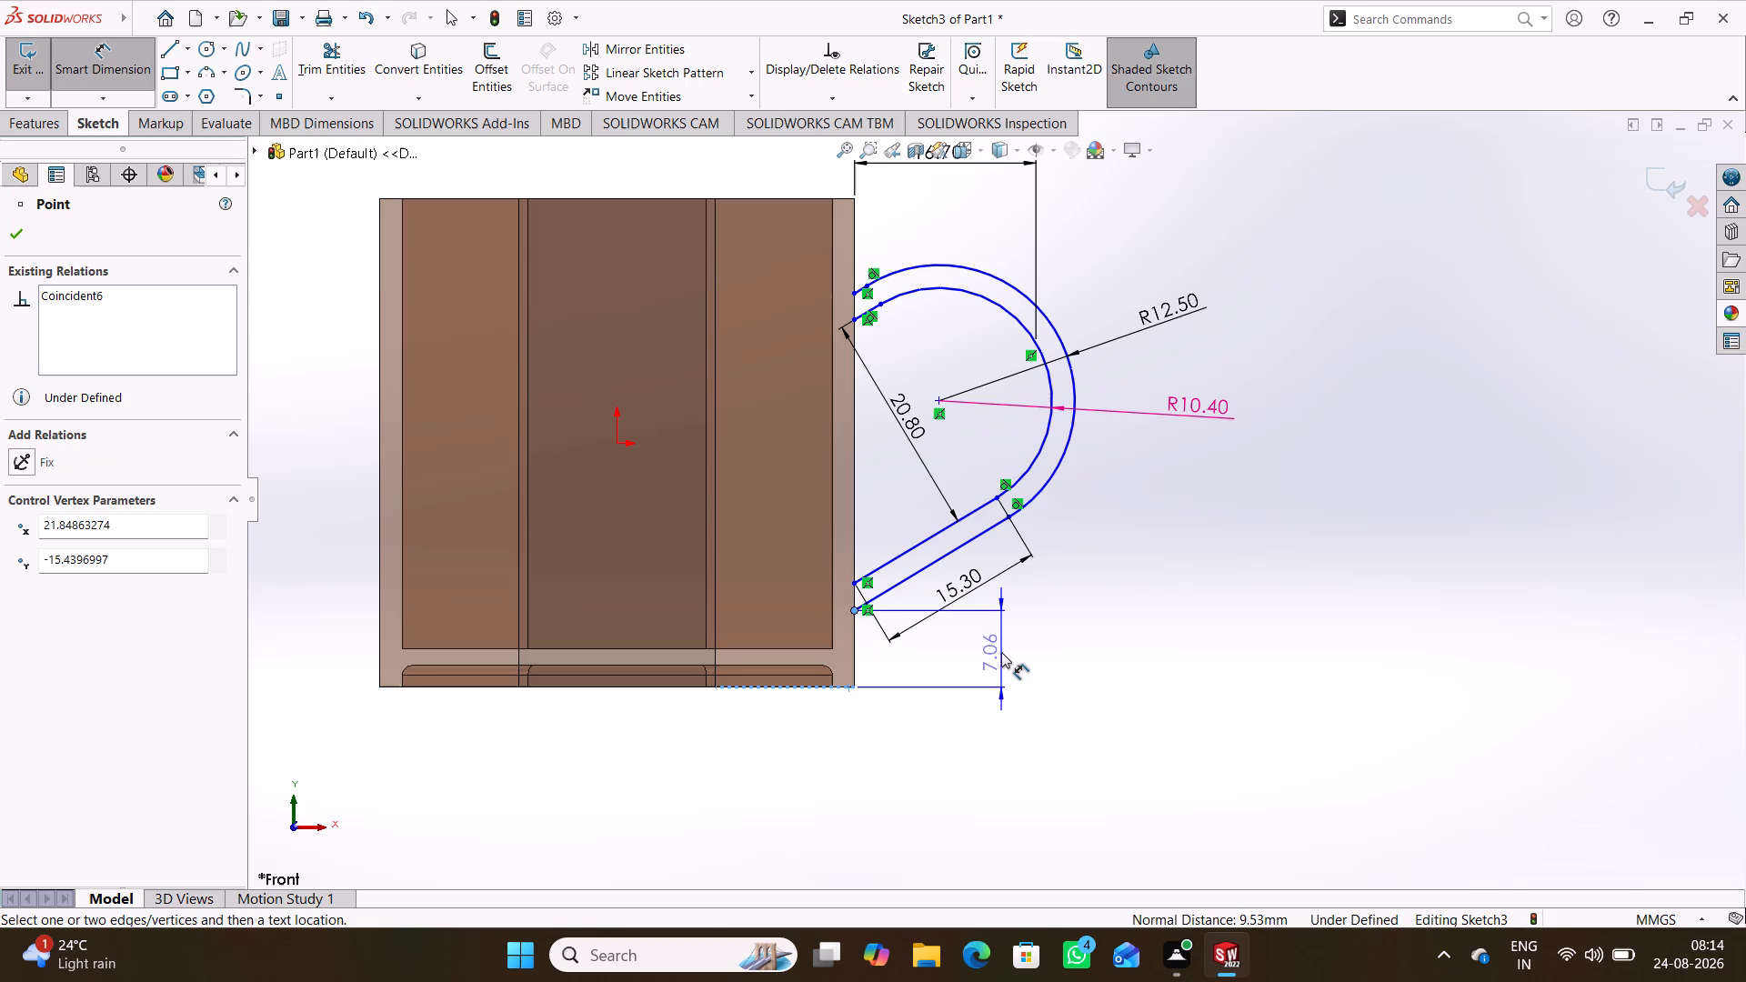
pyautogui.click(1001, 652)
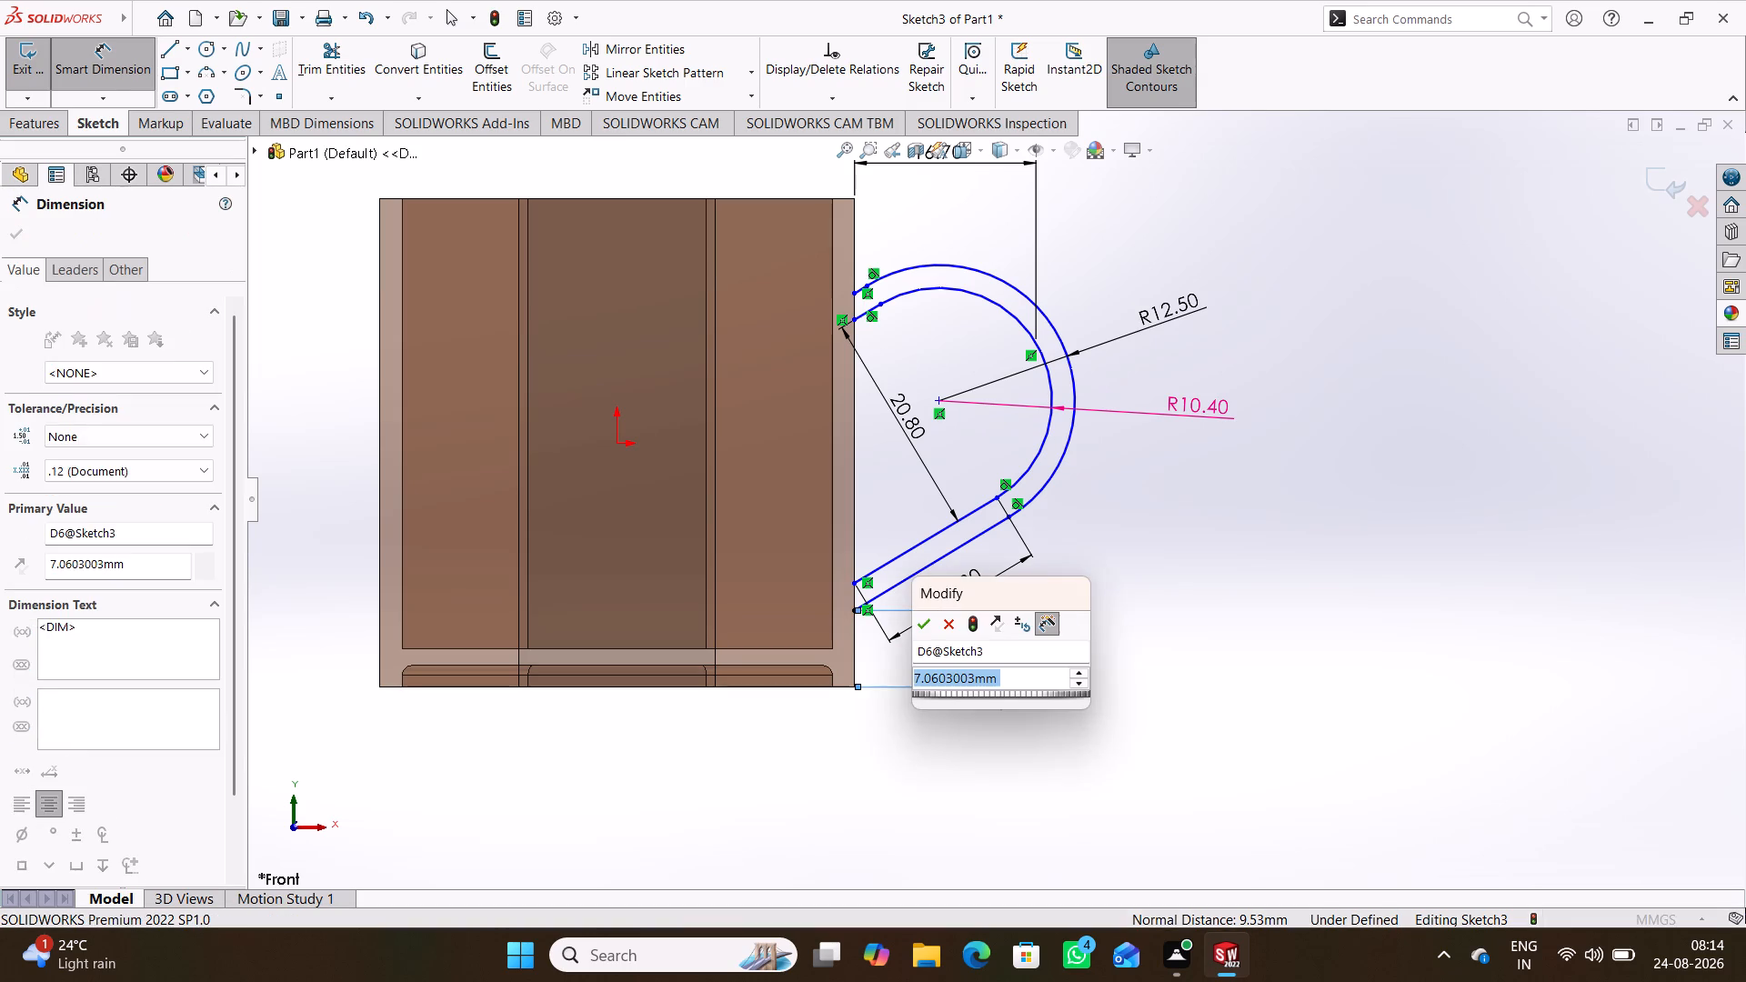
pyautogui.press('8')
pyautogui.press('Return')
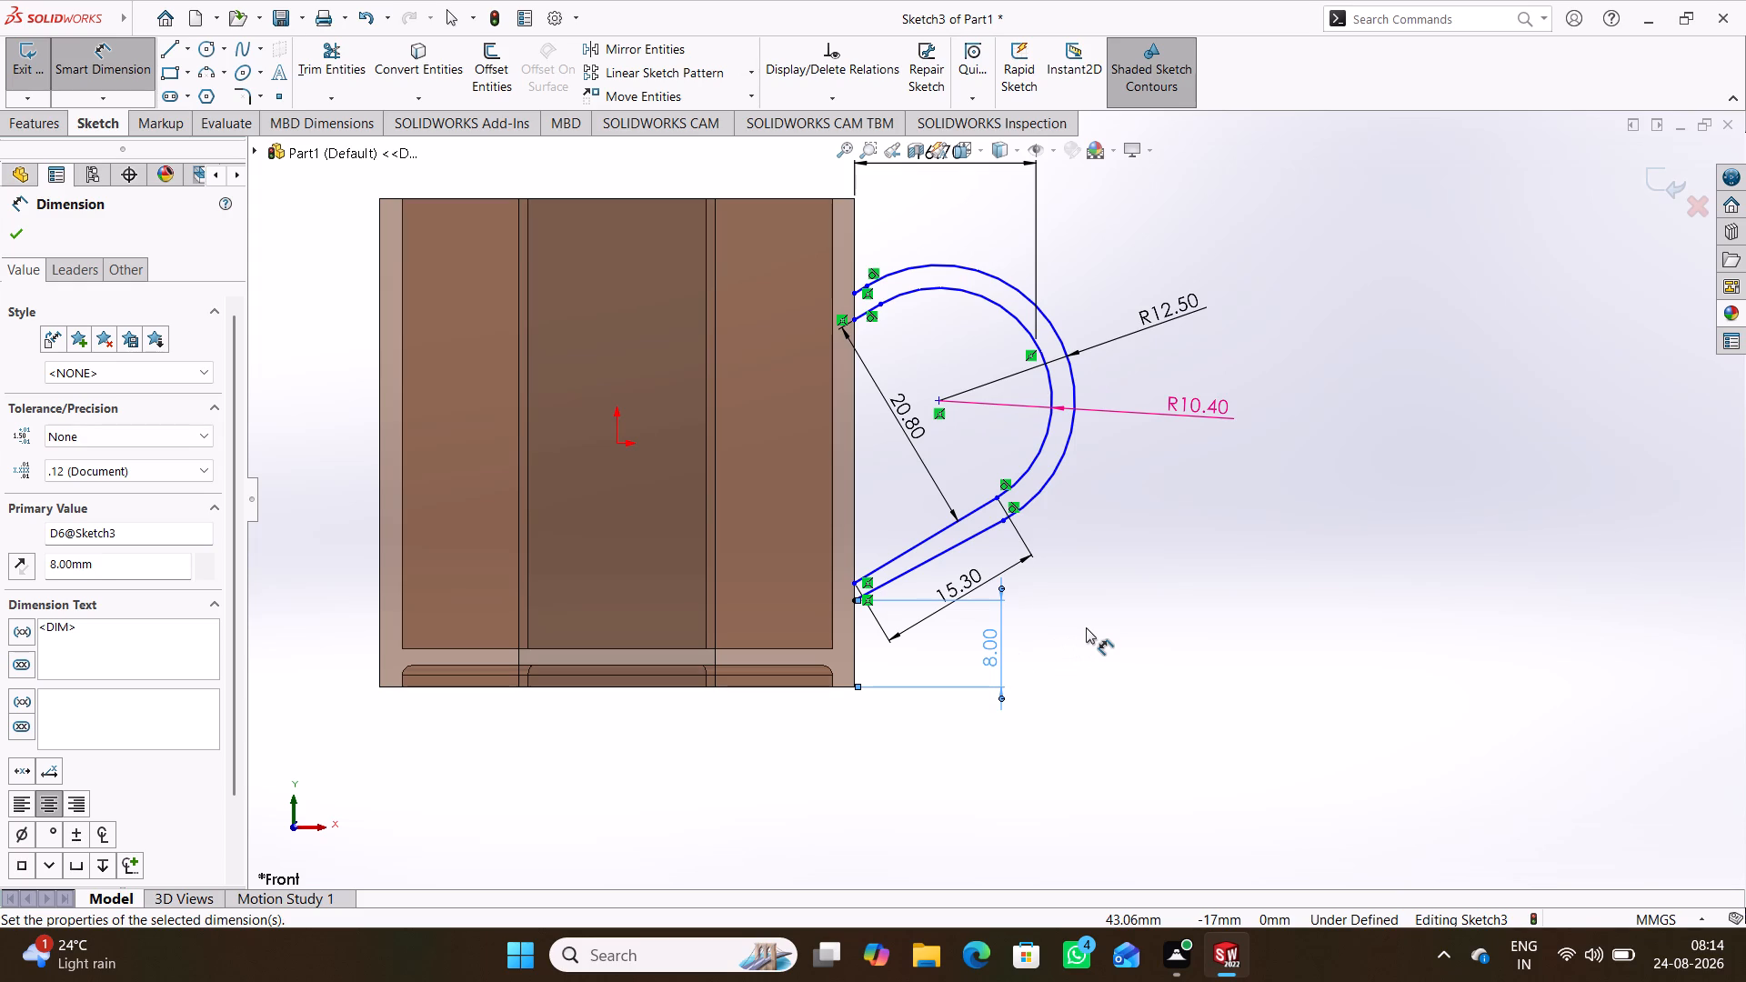
pyautogui.moveTo(1081, 702); pyautogui.dragTo(1110, 592, button='right')
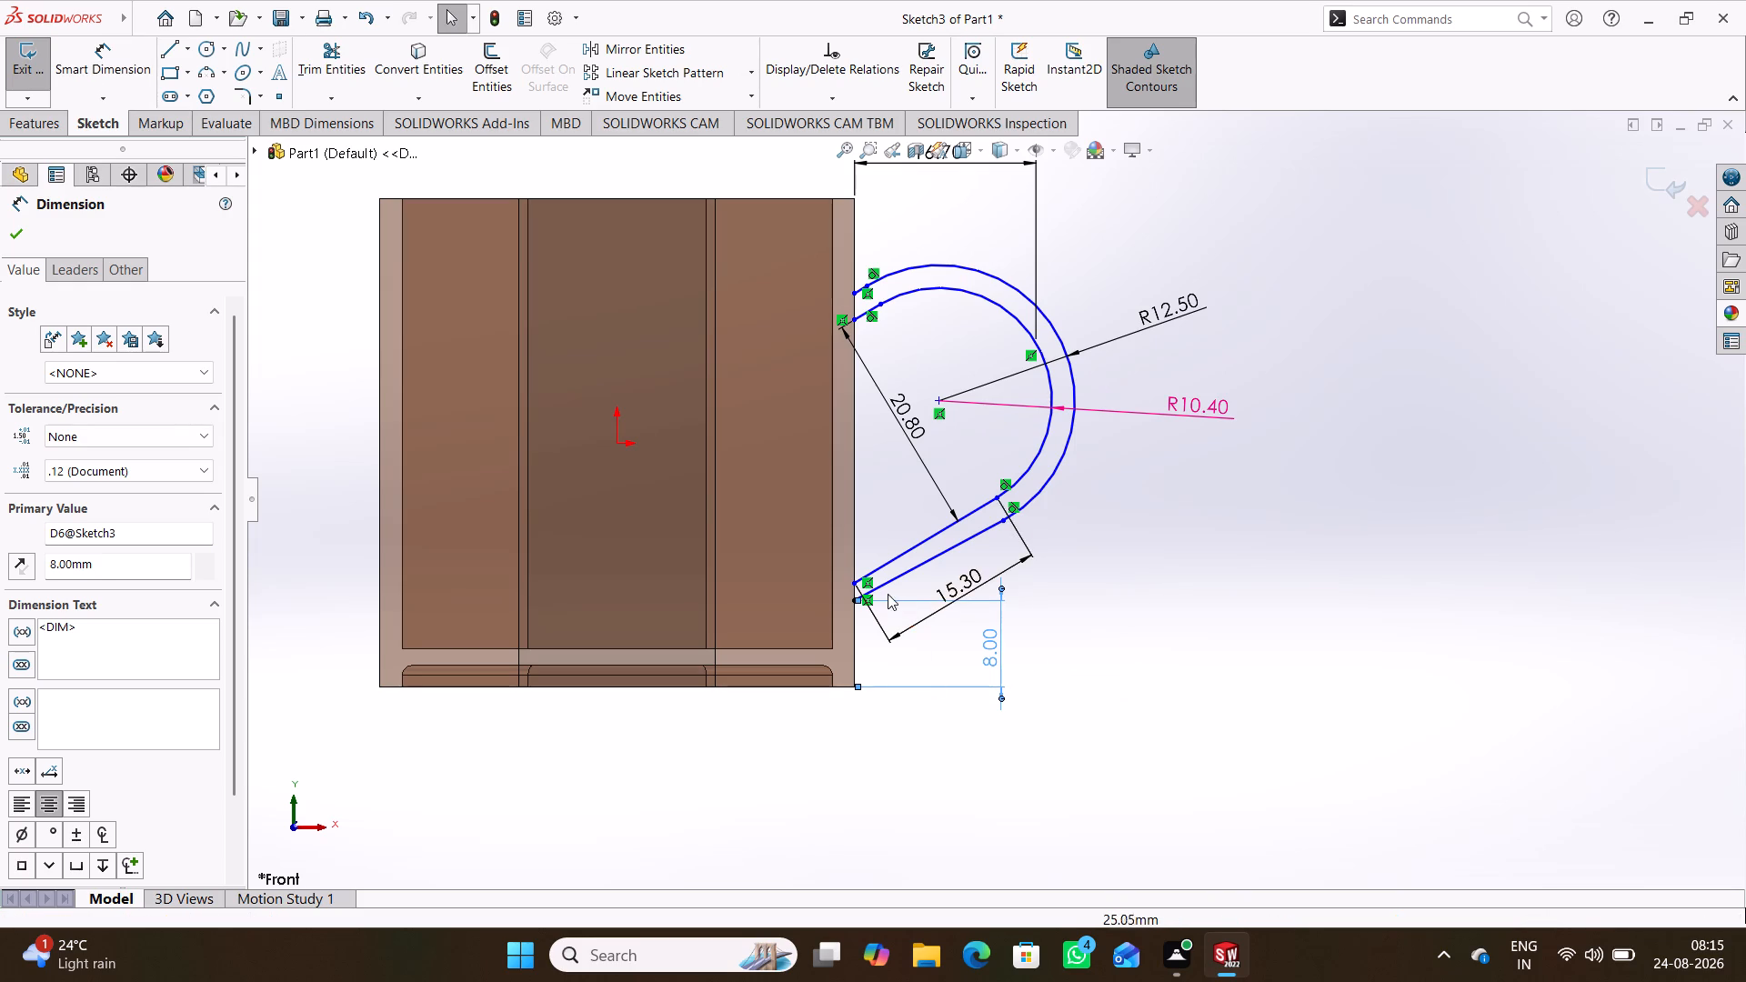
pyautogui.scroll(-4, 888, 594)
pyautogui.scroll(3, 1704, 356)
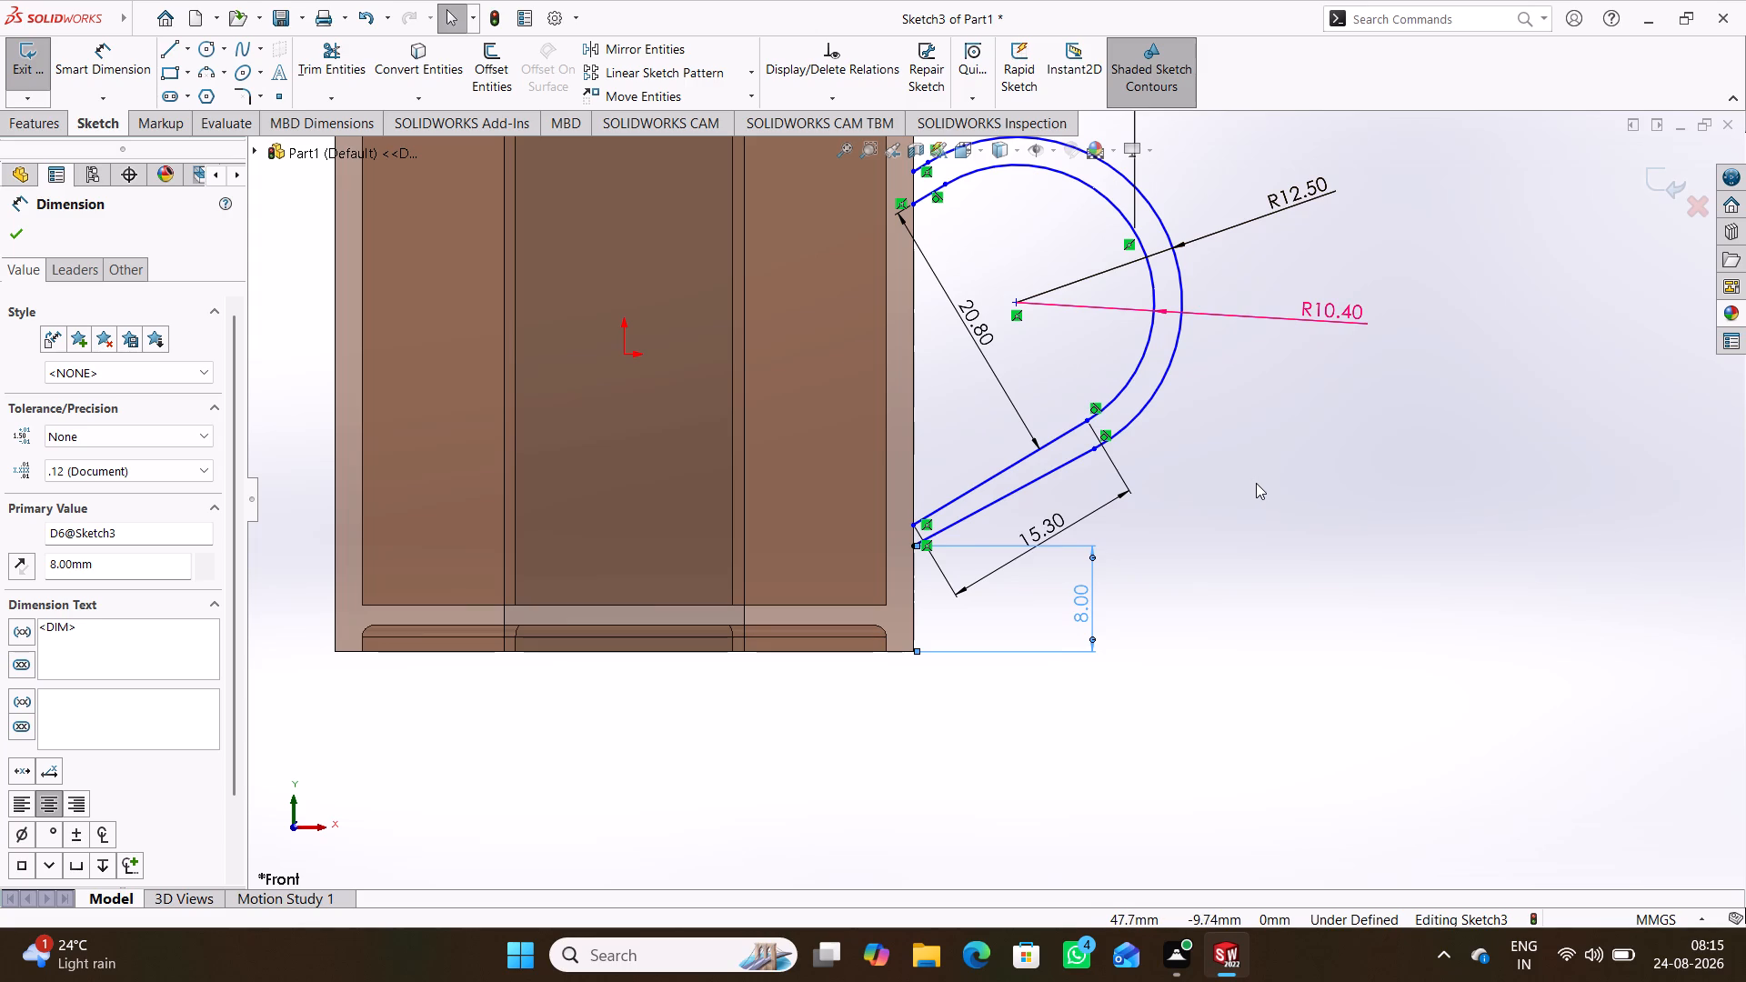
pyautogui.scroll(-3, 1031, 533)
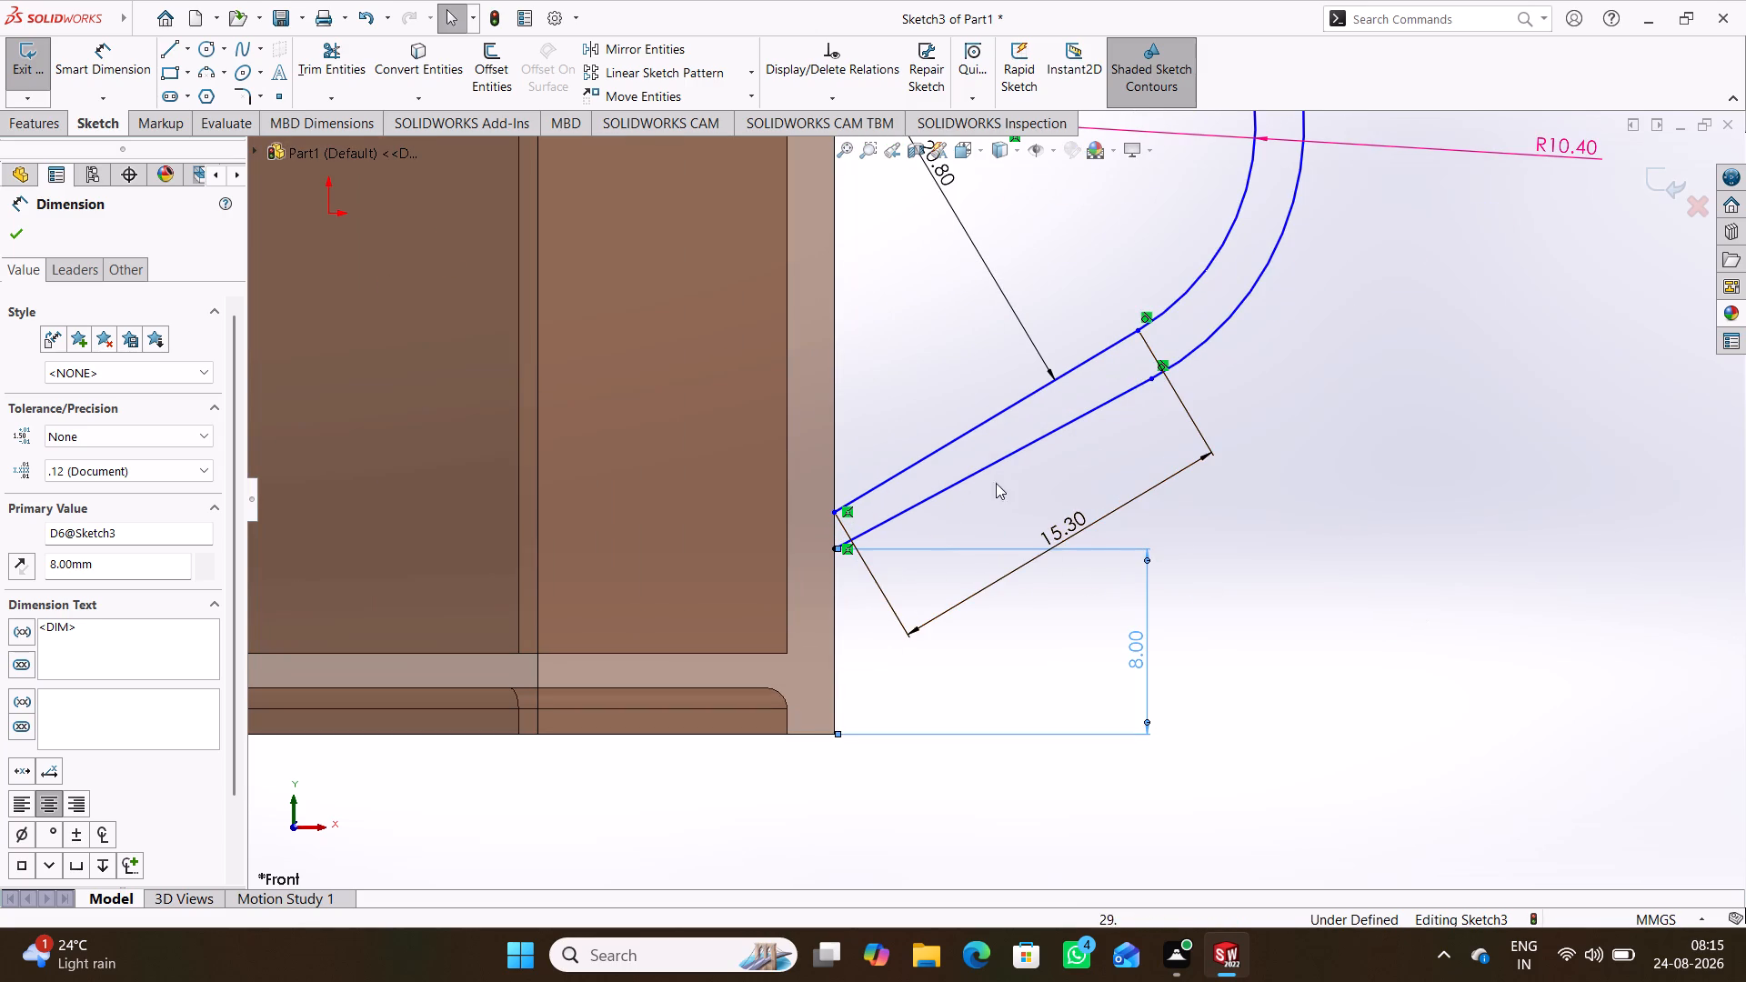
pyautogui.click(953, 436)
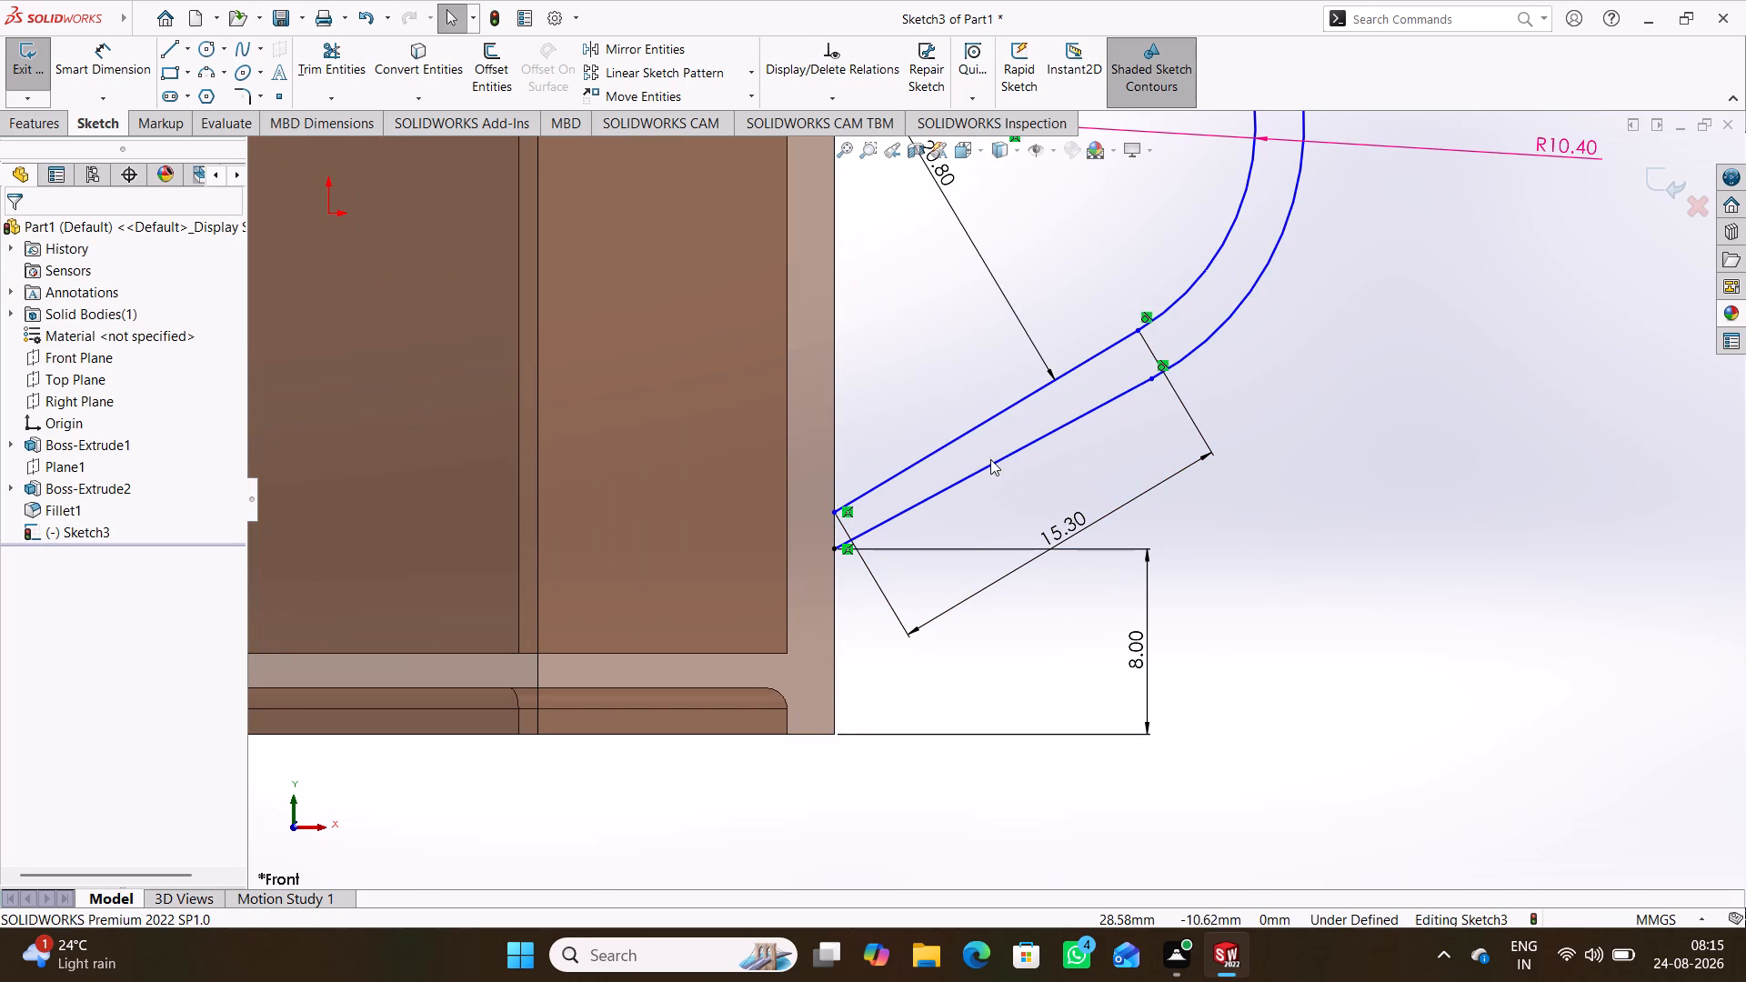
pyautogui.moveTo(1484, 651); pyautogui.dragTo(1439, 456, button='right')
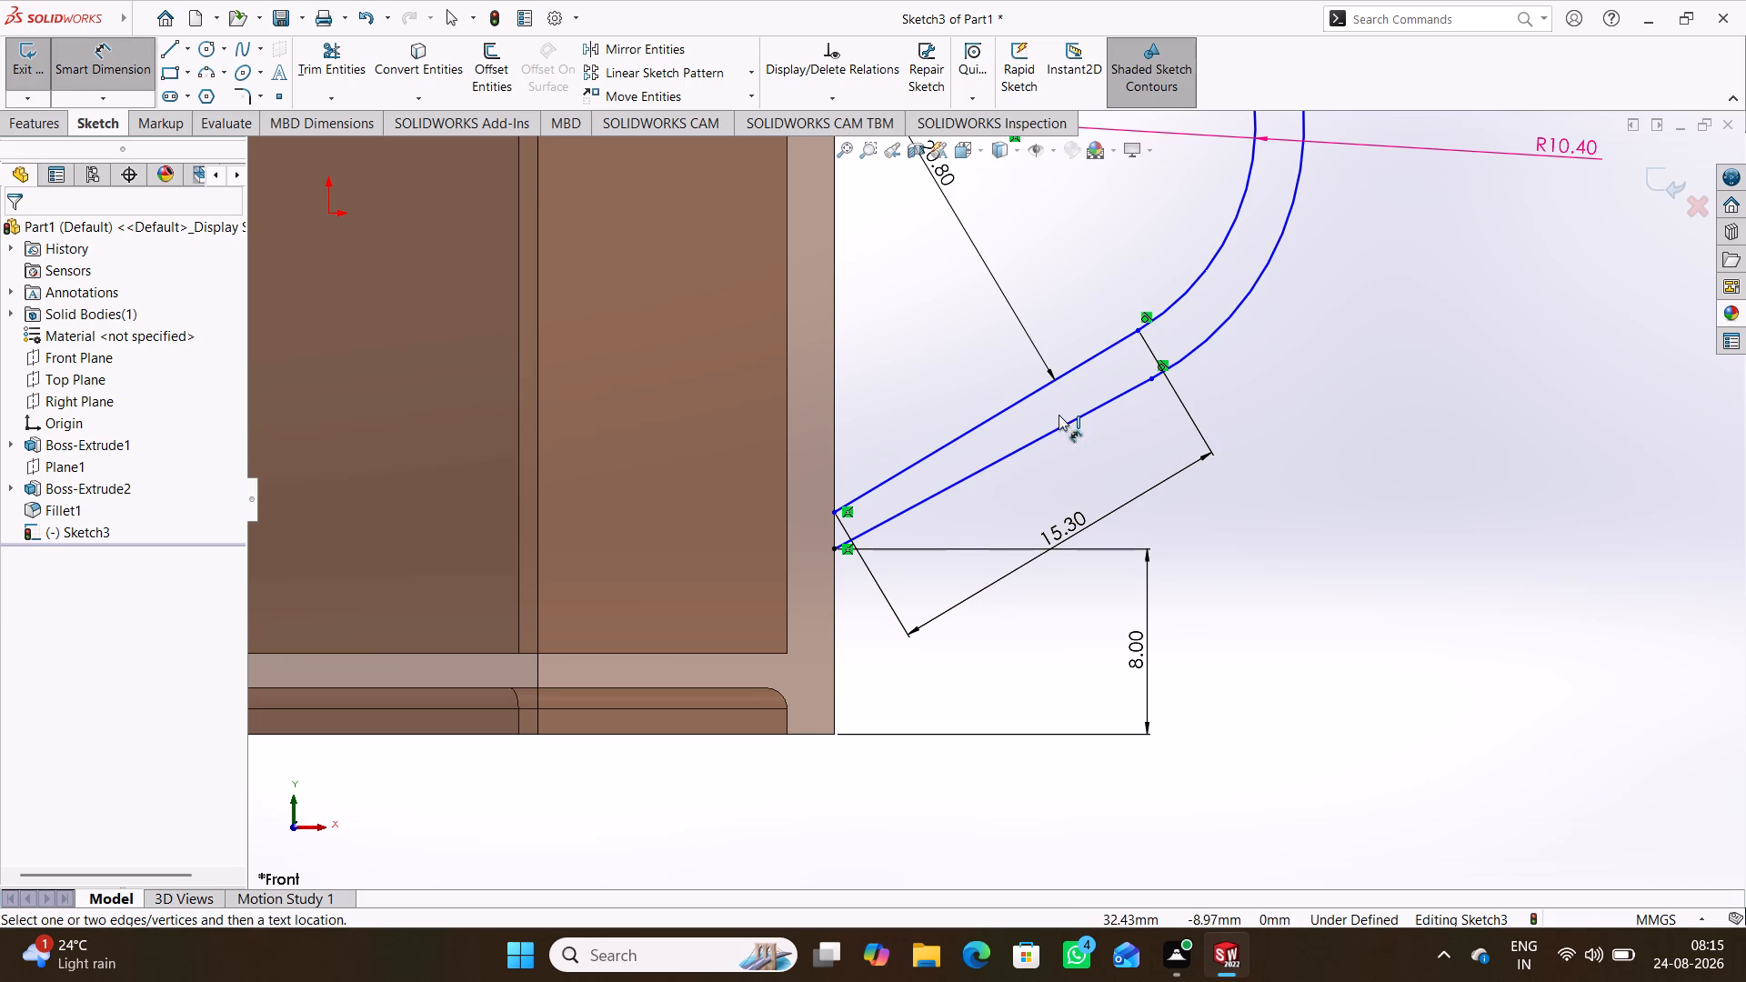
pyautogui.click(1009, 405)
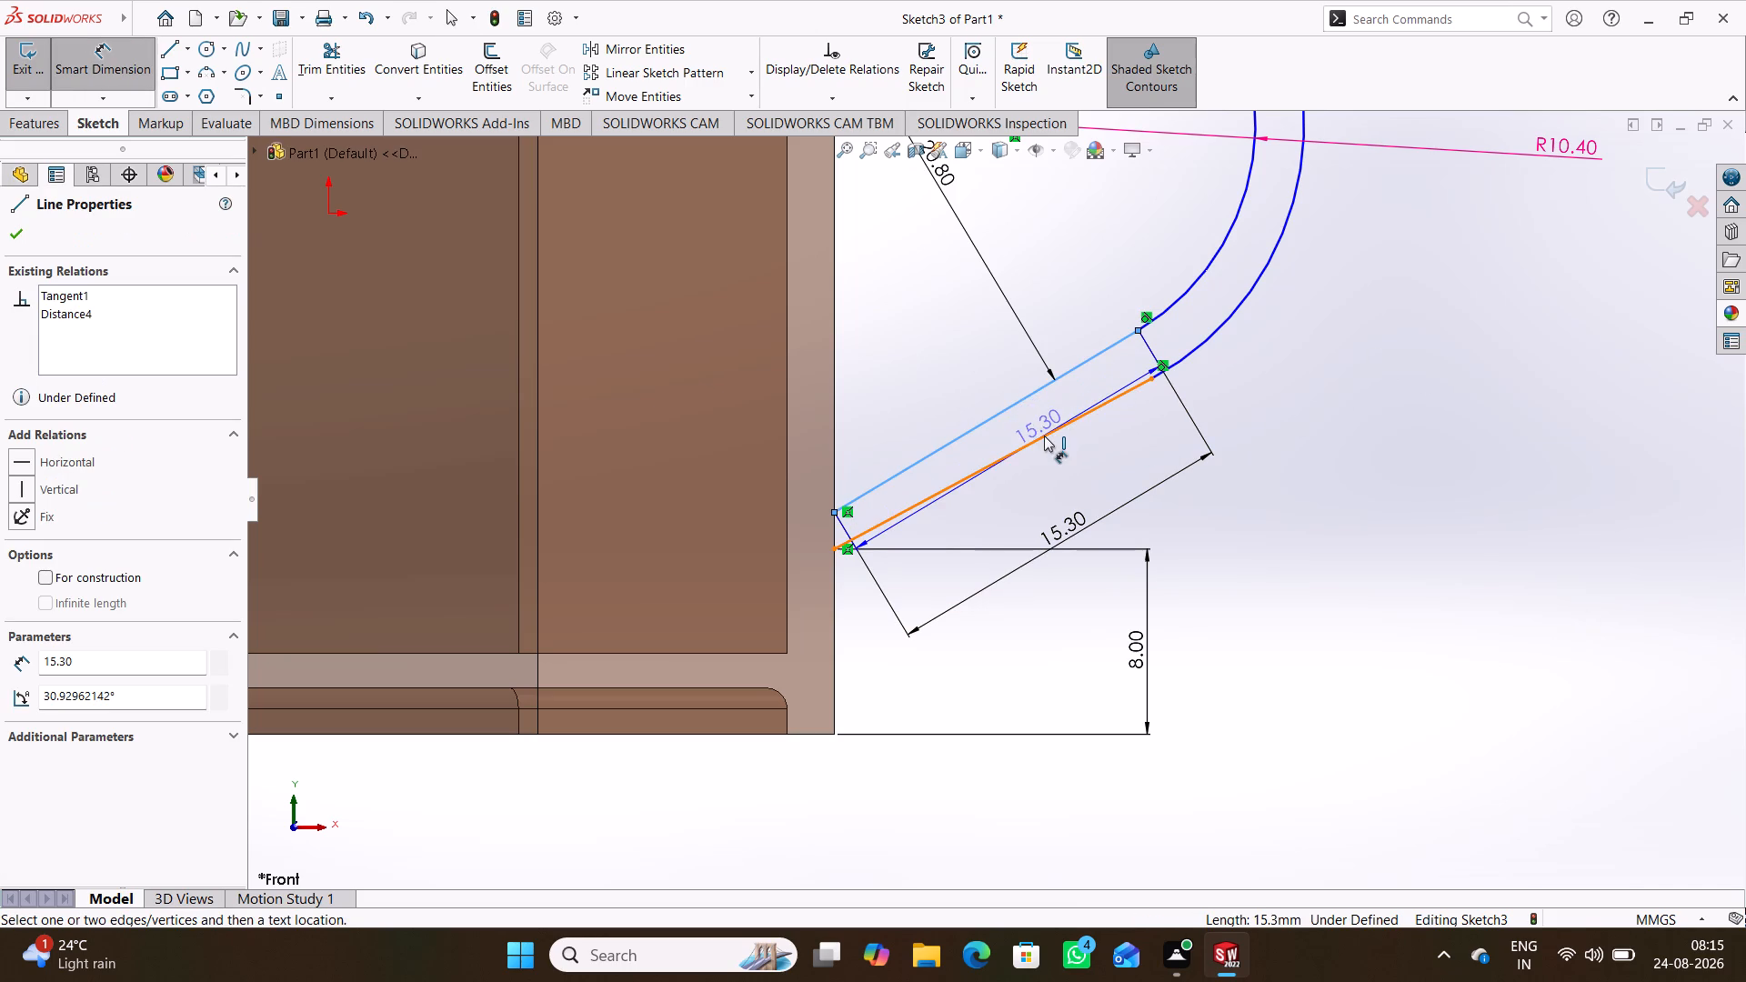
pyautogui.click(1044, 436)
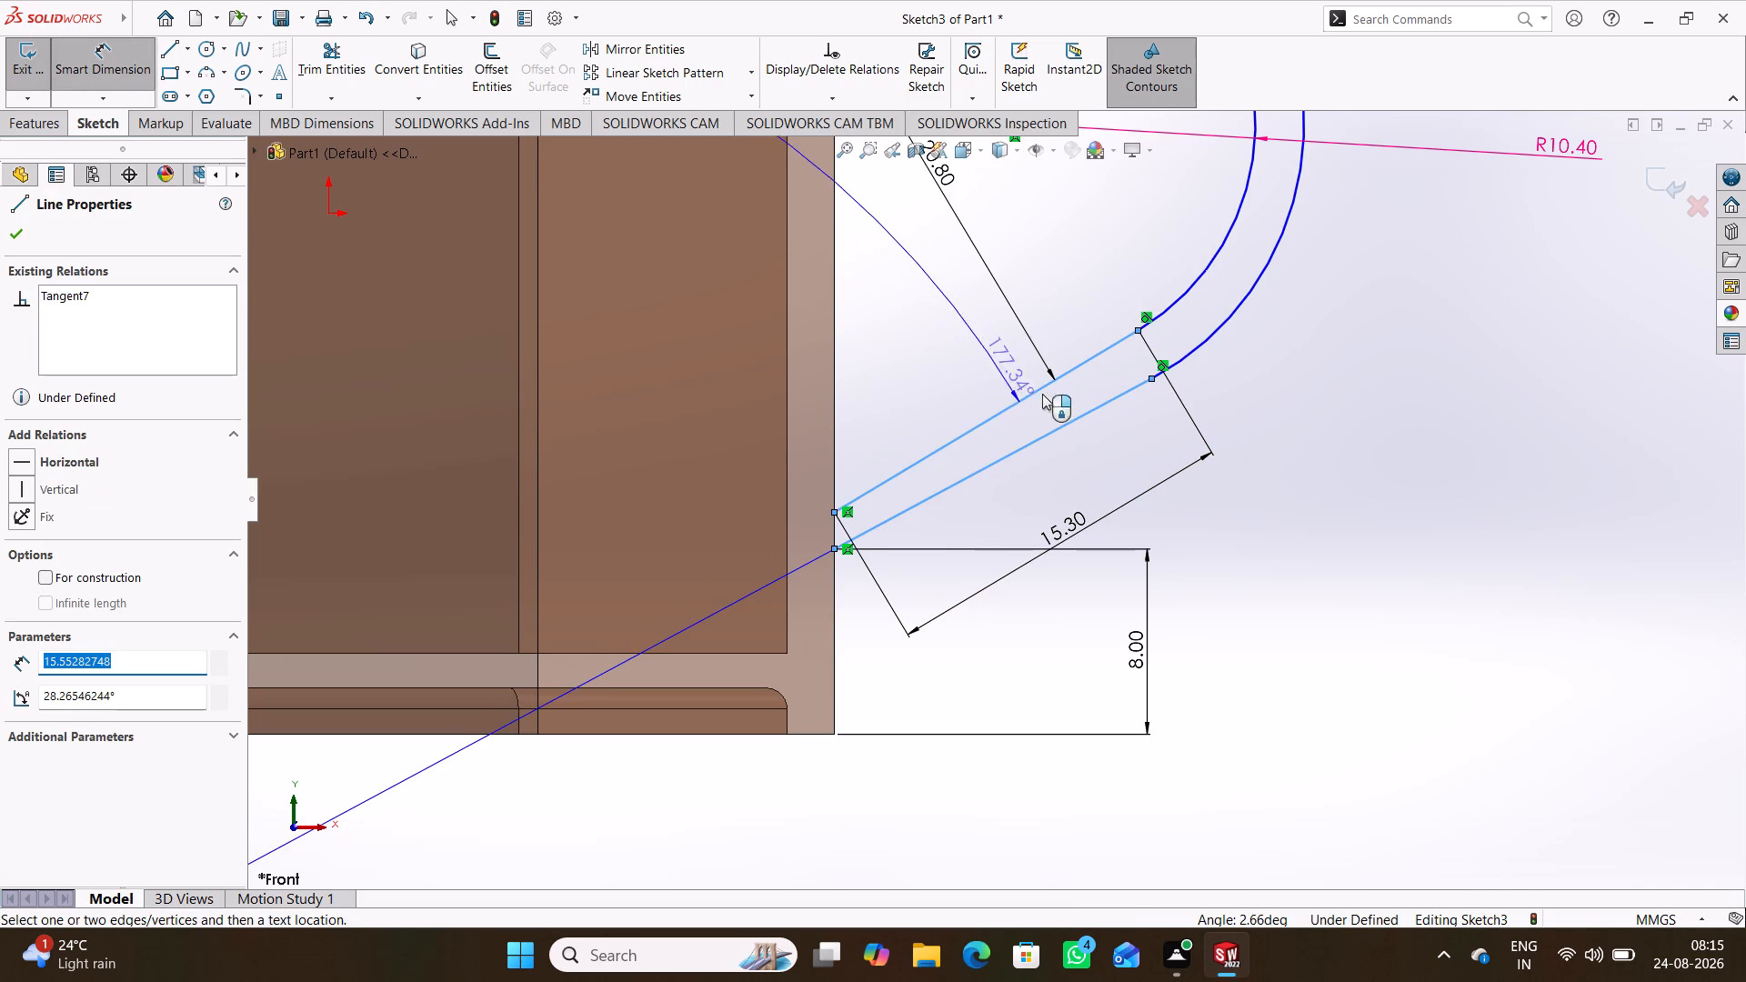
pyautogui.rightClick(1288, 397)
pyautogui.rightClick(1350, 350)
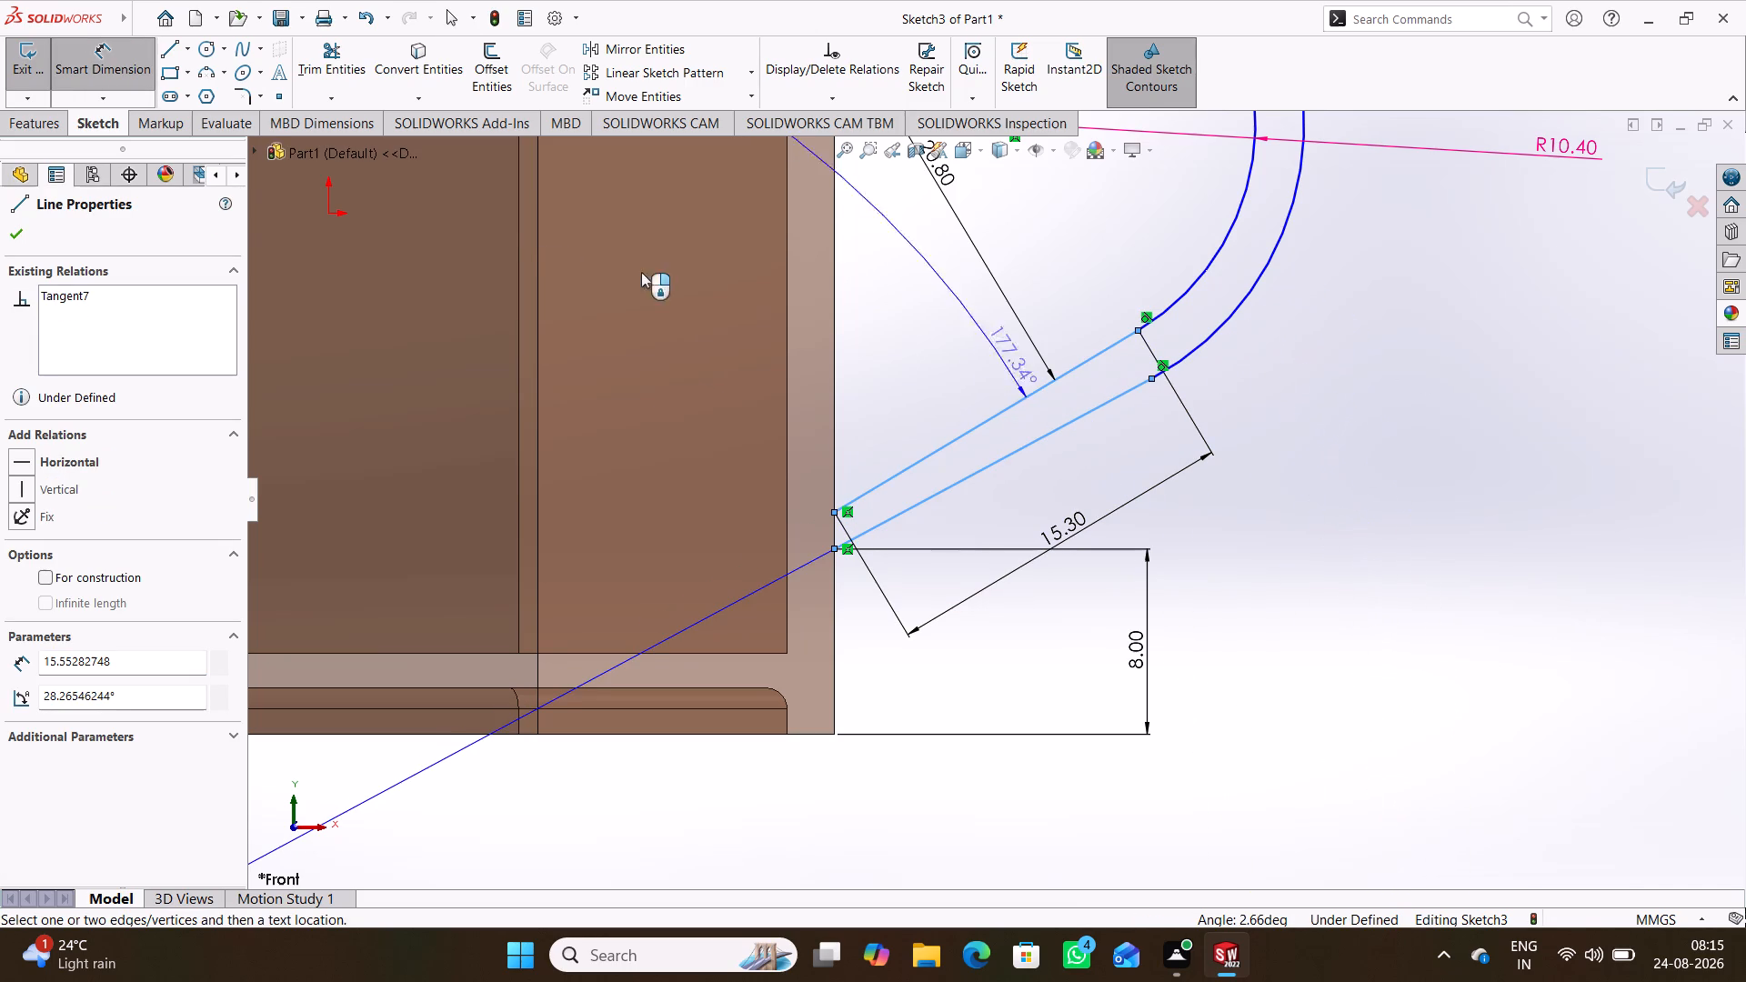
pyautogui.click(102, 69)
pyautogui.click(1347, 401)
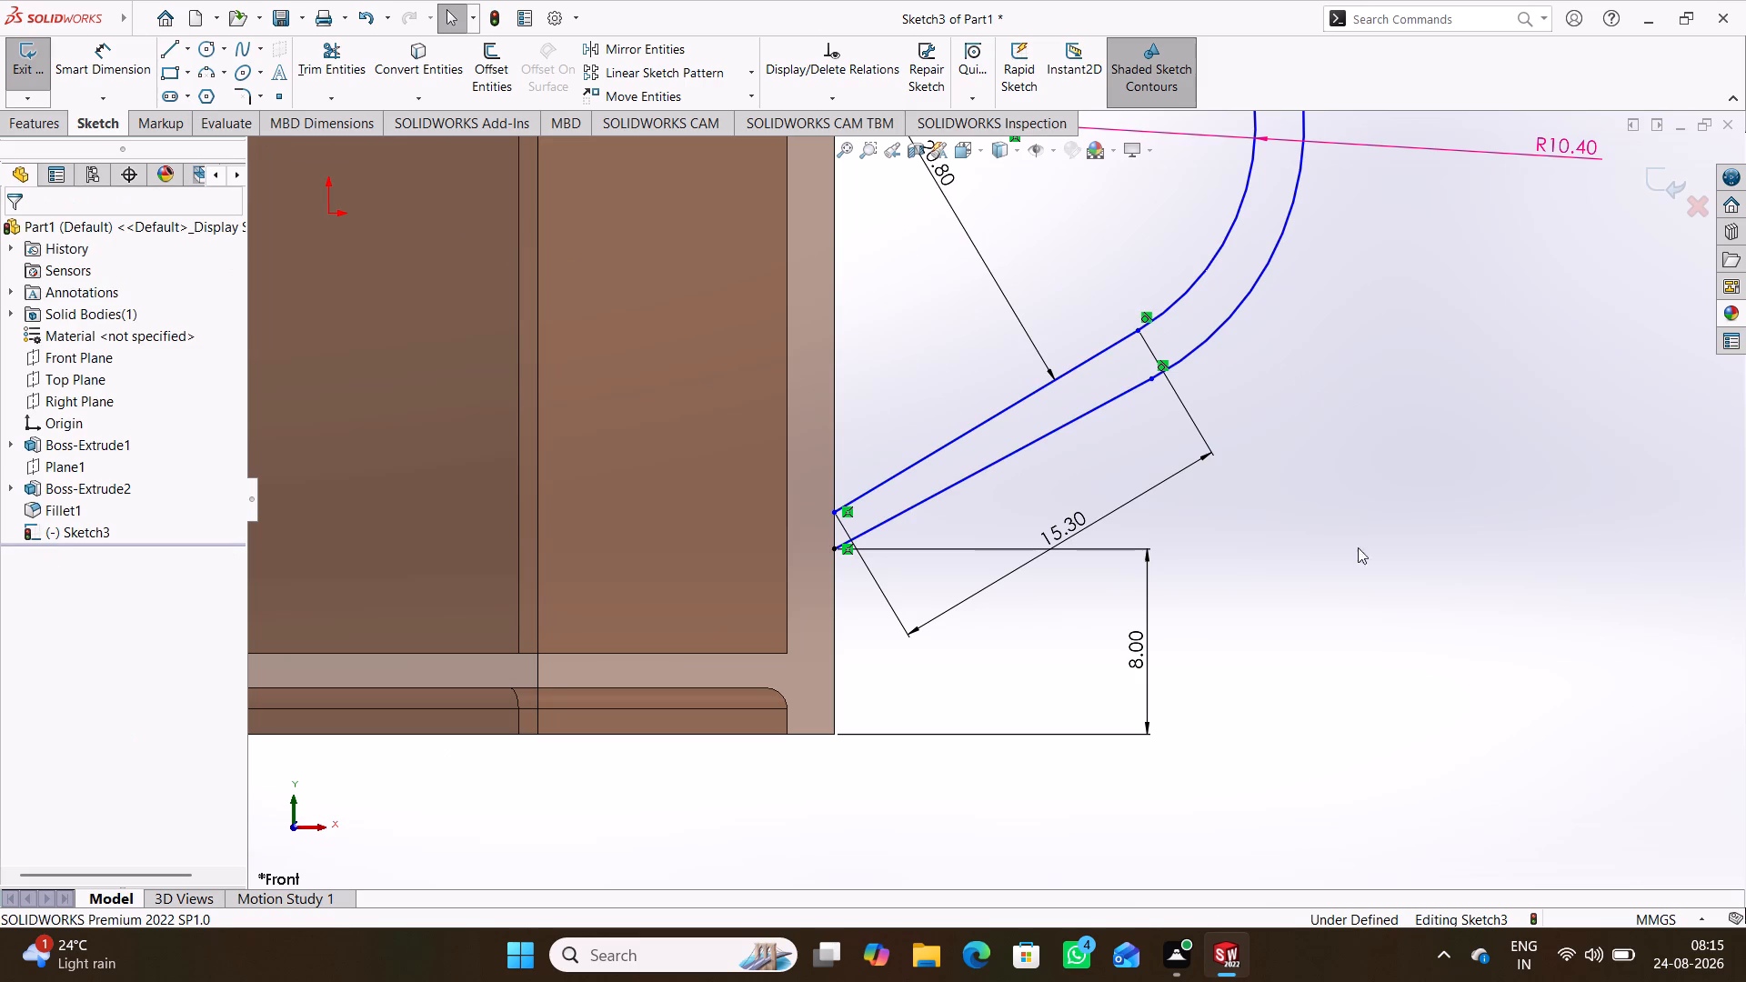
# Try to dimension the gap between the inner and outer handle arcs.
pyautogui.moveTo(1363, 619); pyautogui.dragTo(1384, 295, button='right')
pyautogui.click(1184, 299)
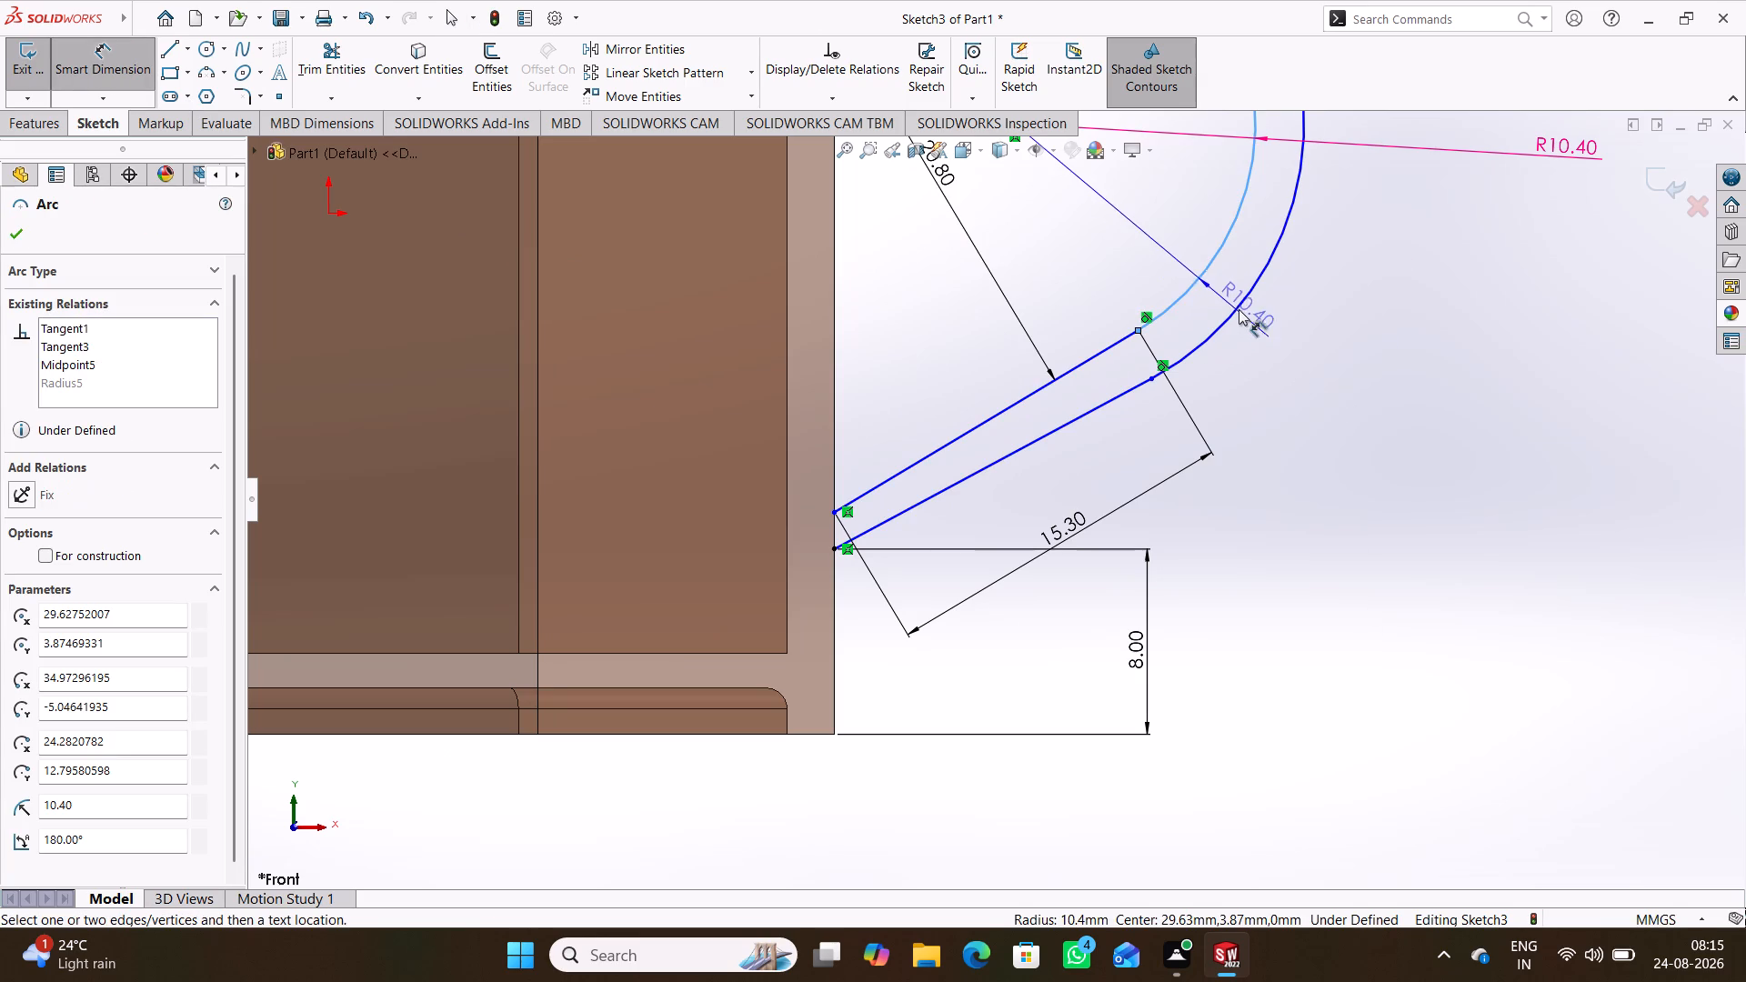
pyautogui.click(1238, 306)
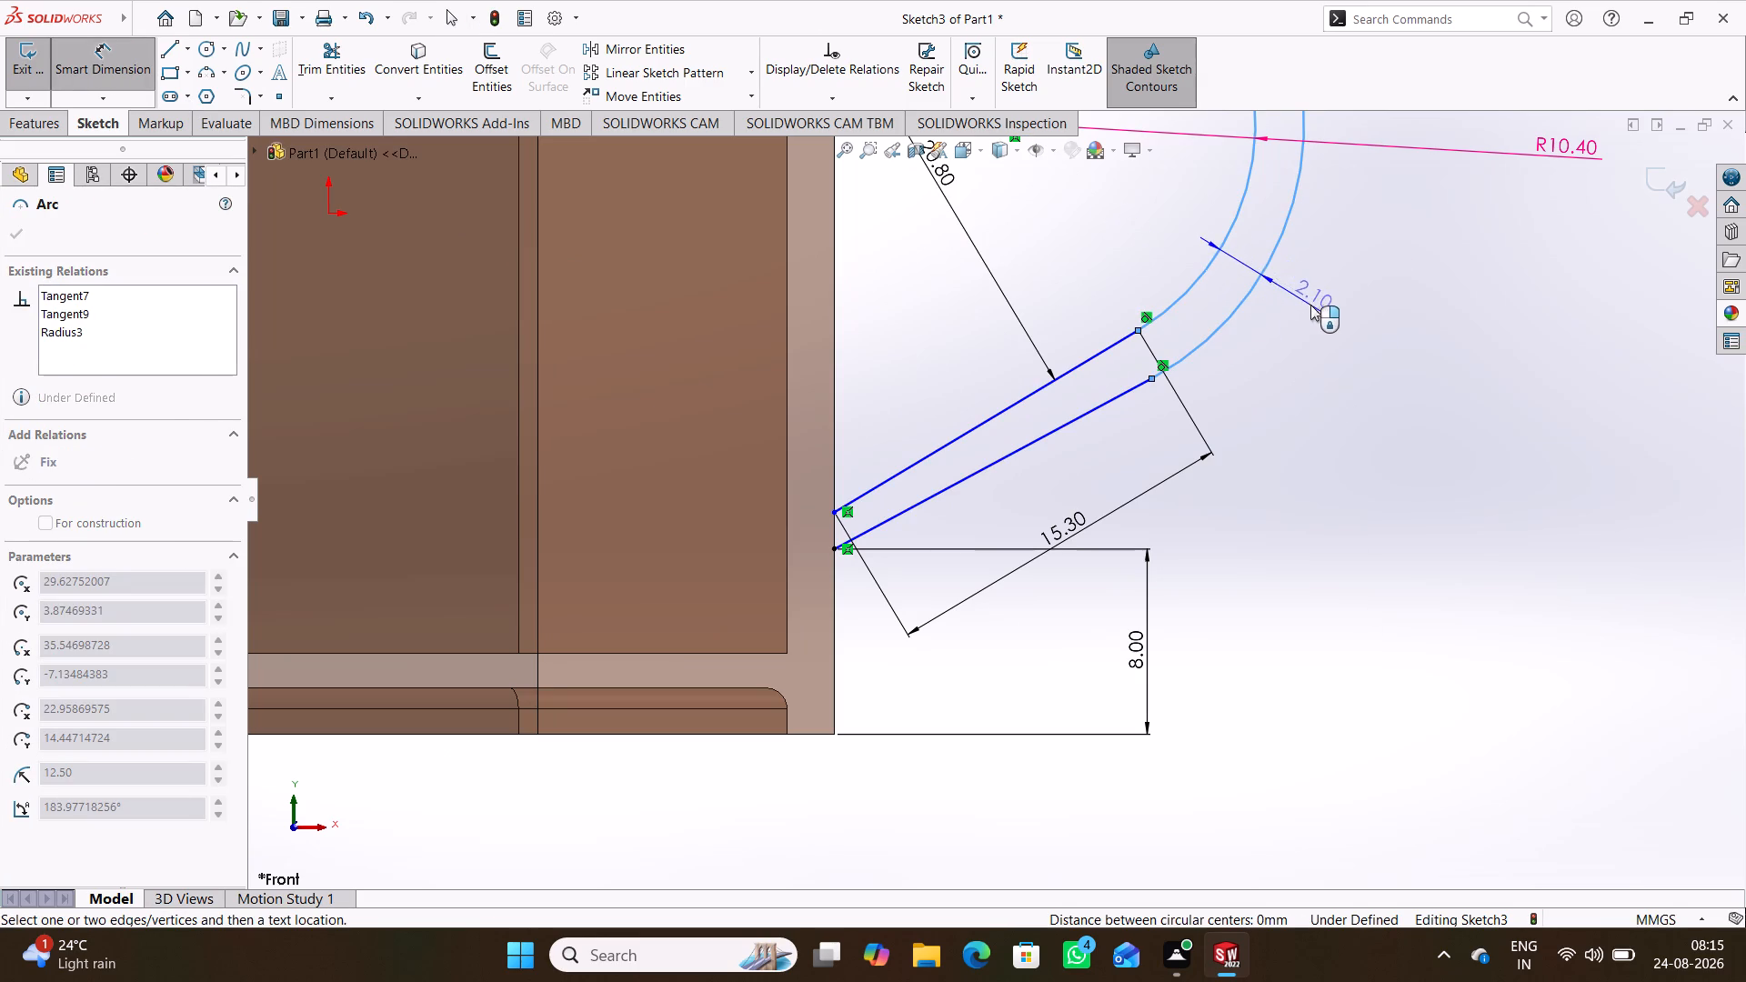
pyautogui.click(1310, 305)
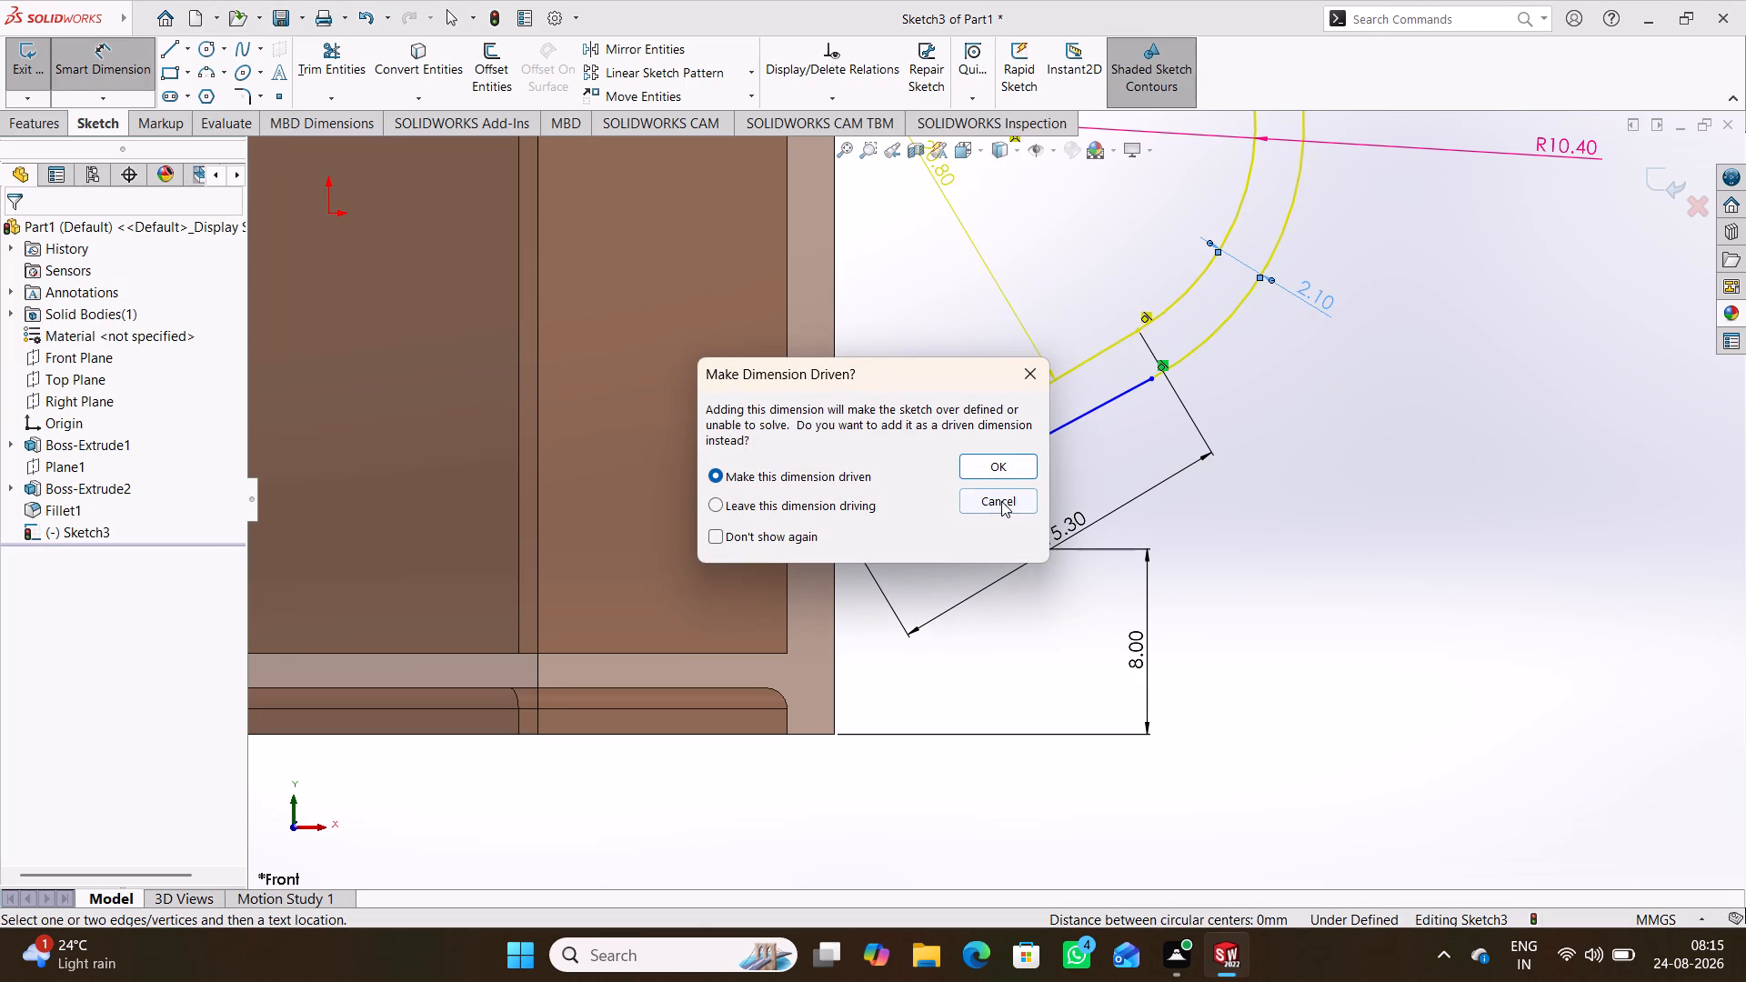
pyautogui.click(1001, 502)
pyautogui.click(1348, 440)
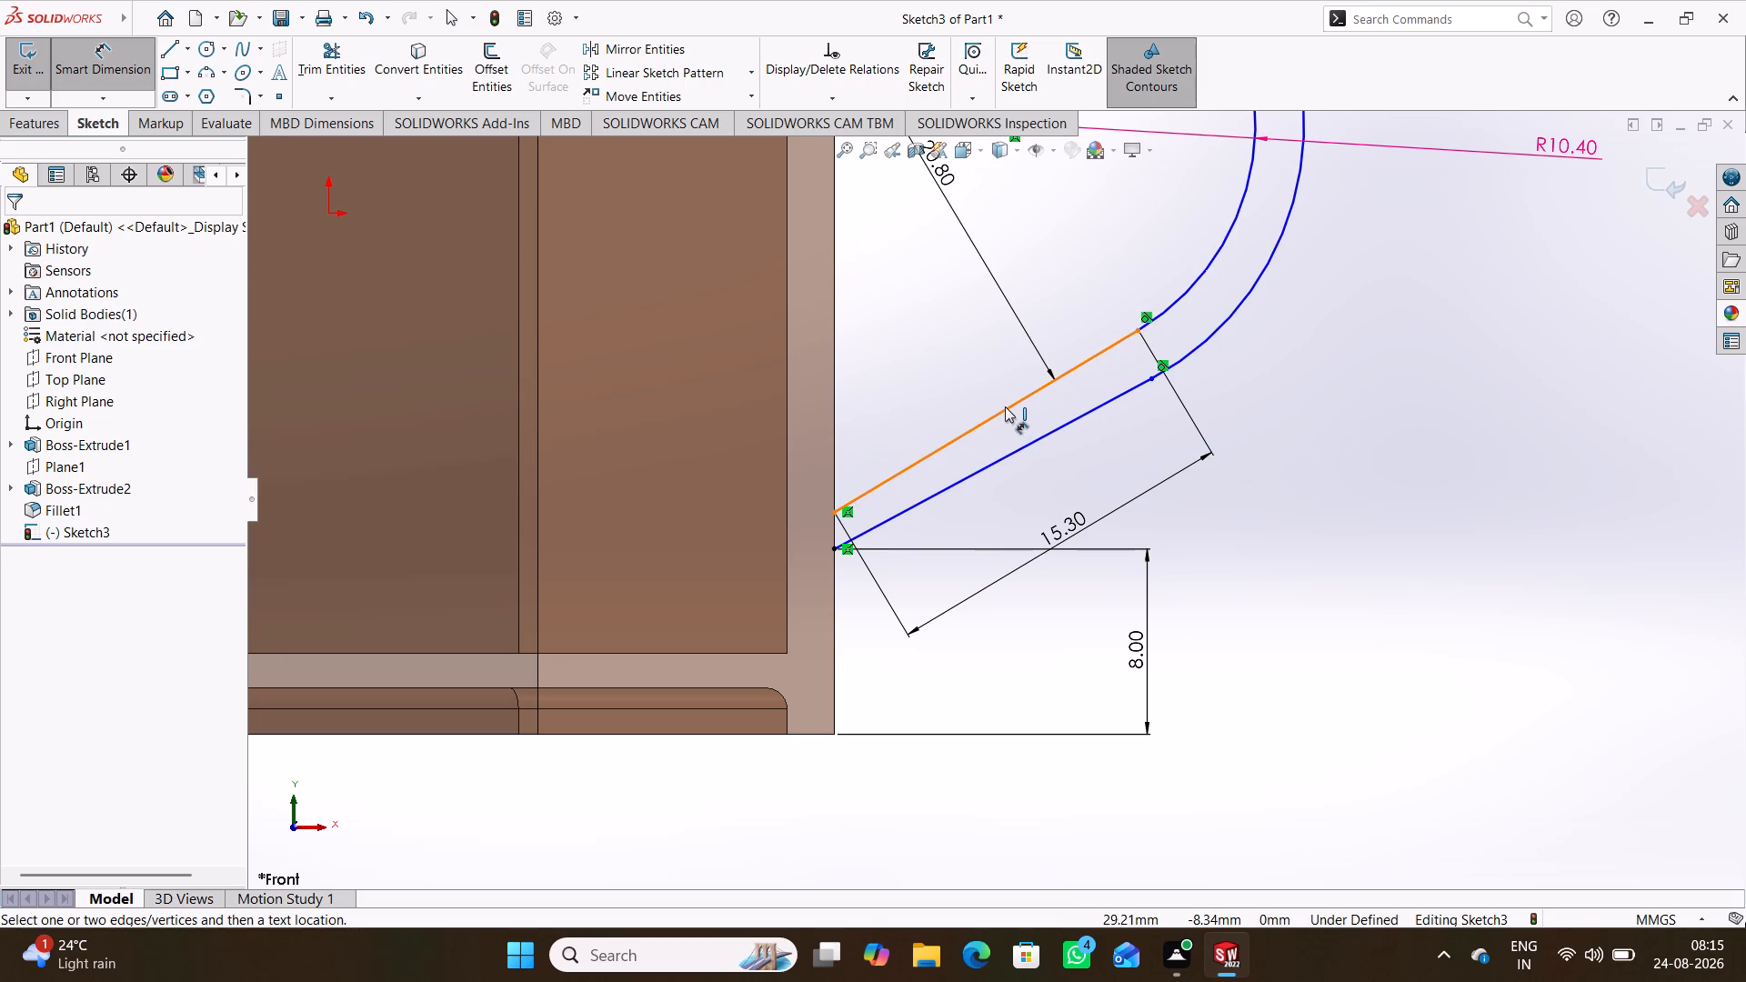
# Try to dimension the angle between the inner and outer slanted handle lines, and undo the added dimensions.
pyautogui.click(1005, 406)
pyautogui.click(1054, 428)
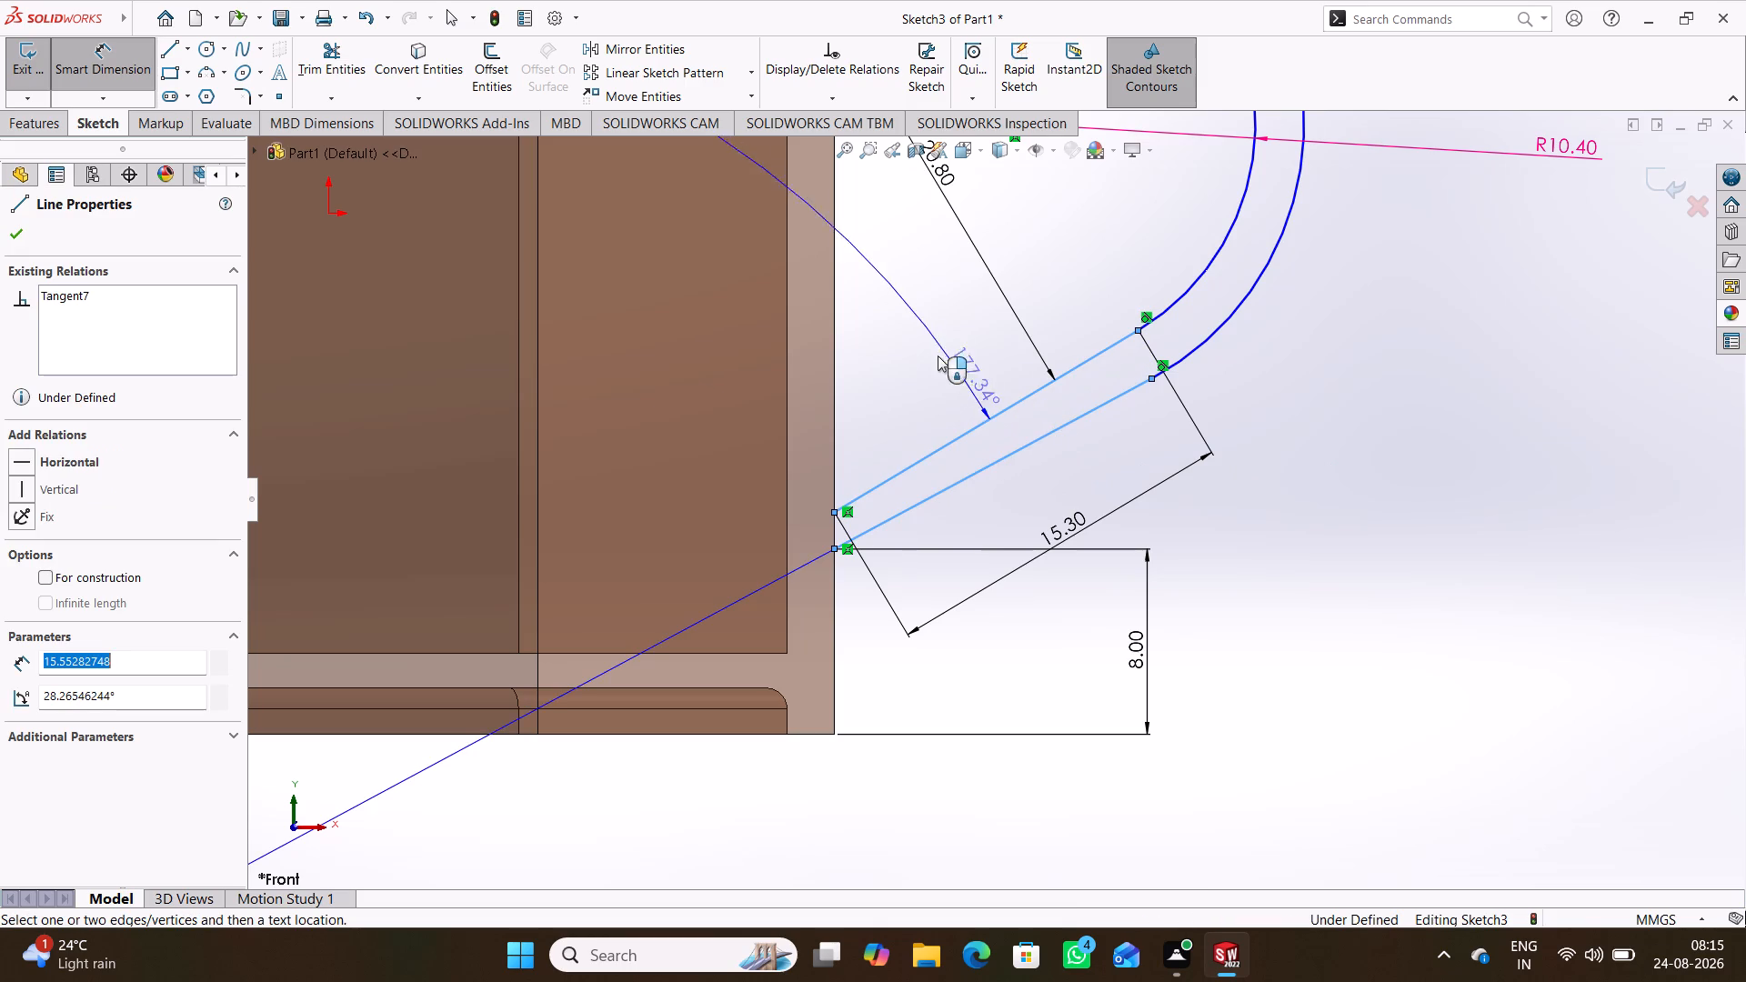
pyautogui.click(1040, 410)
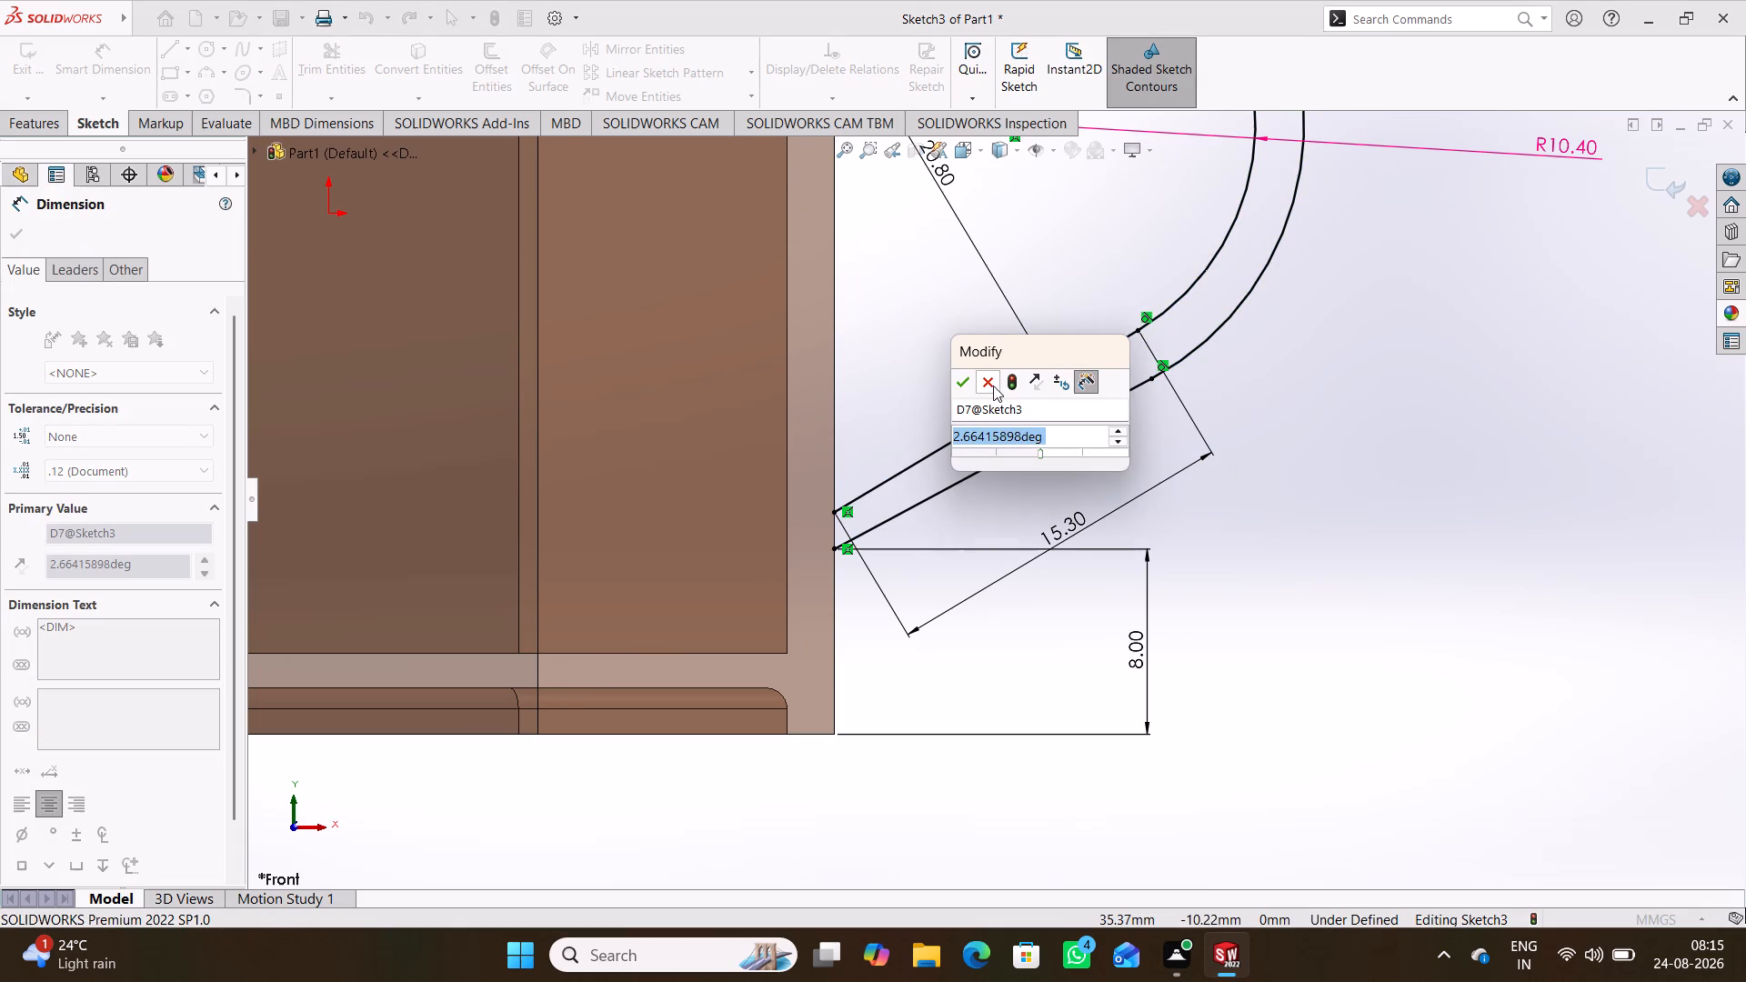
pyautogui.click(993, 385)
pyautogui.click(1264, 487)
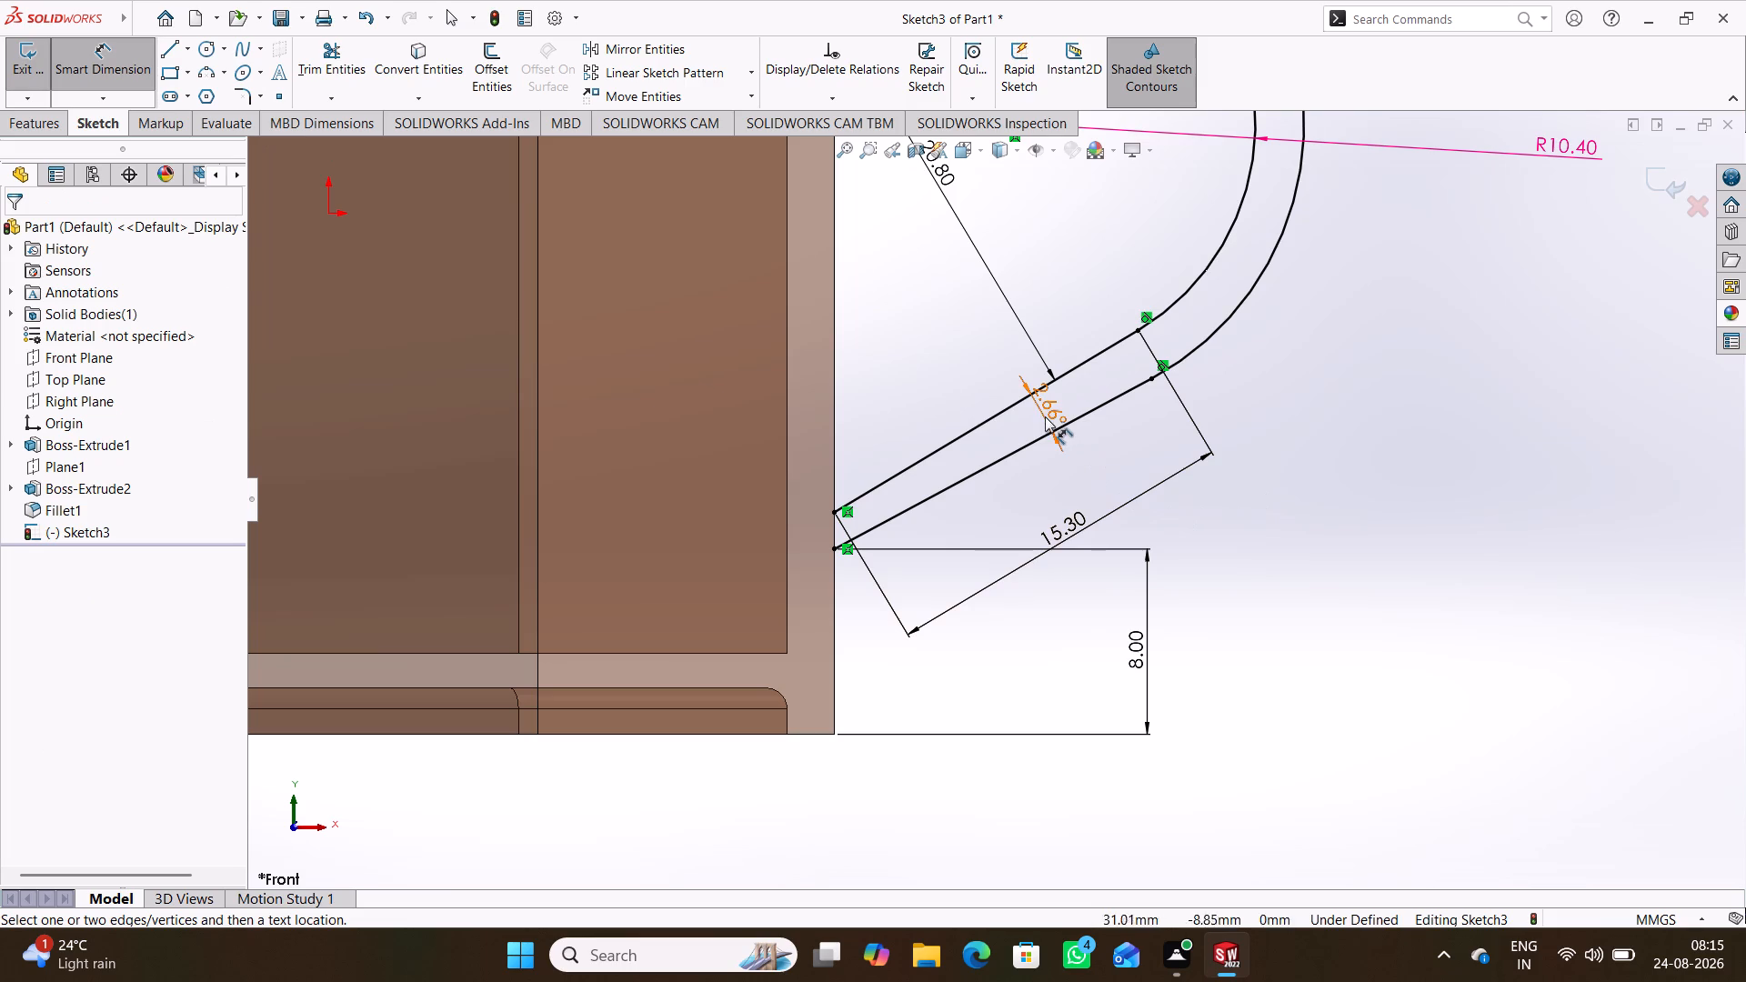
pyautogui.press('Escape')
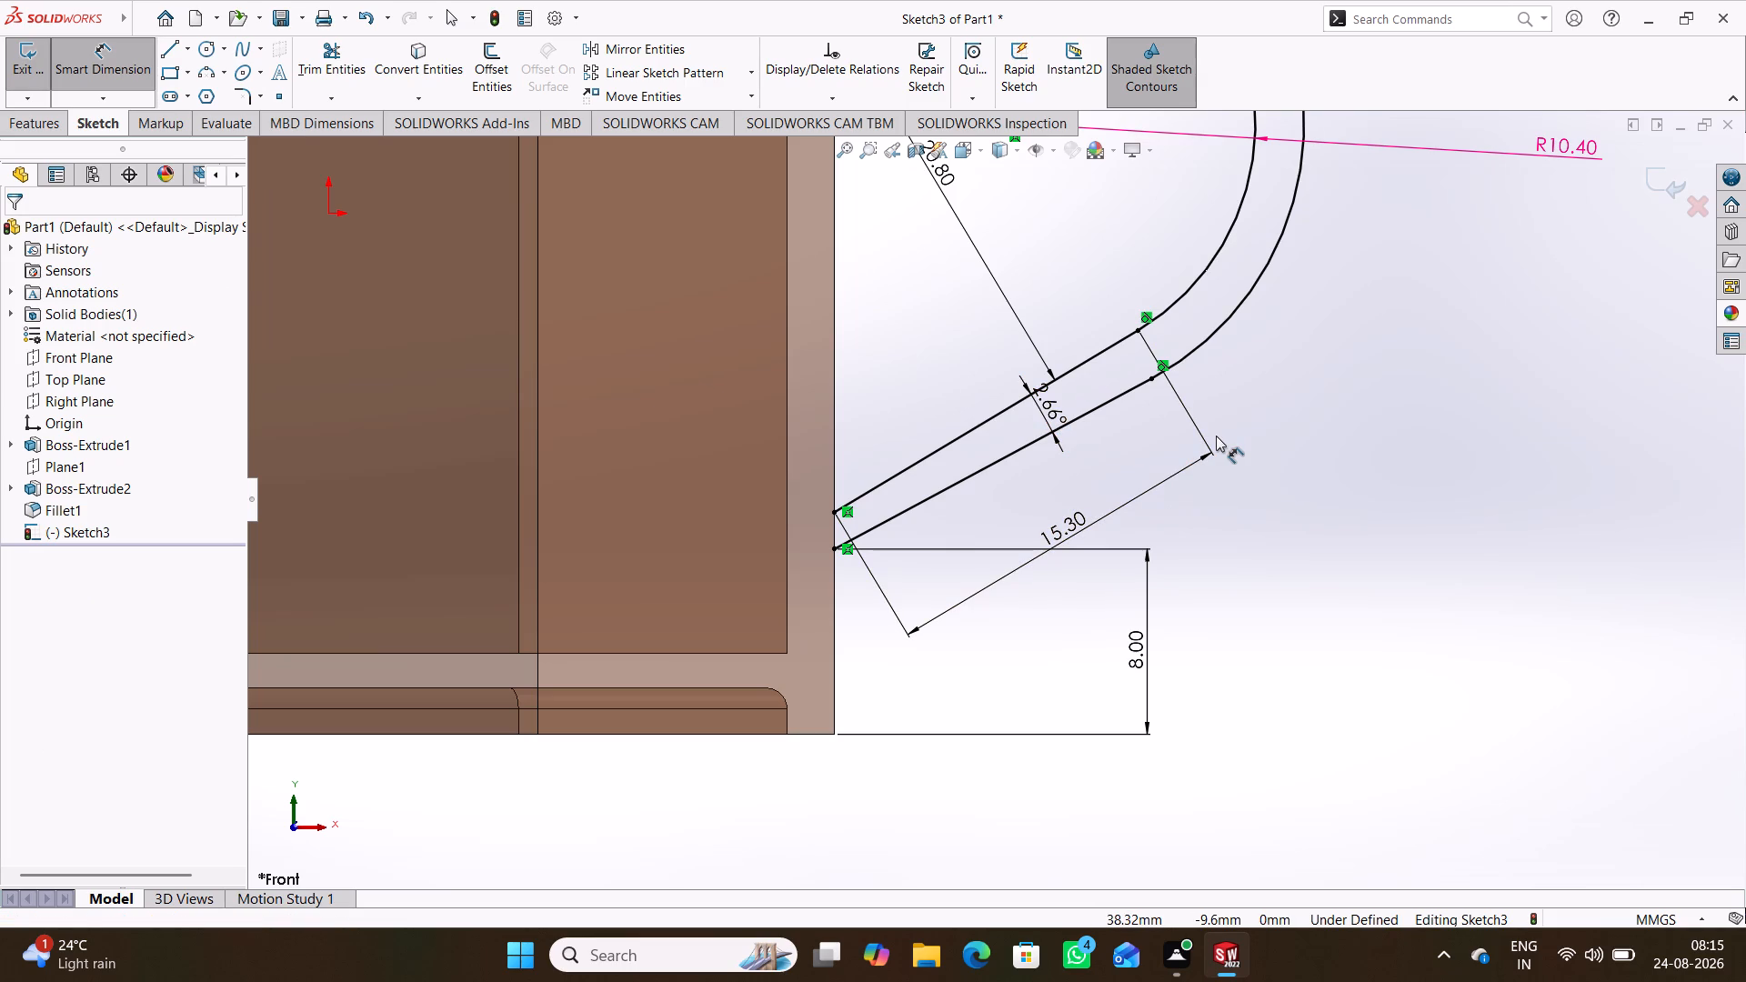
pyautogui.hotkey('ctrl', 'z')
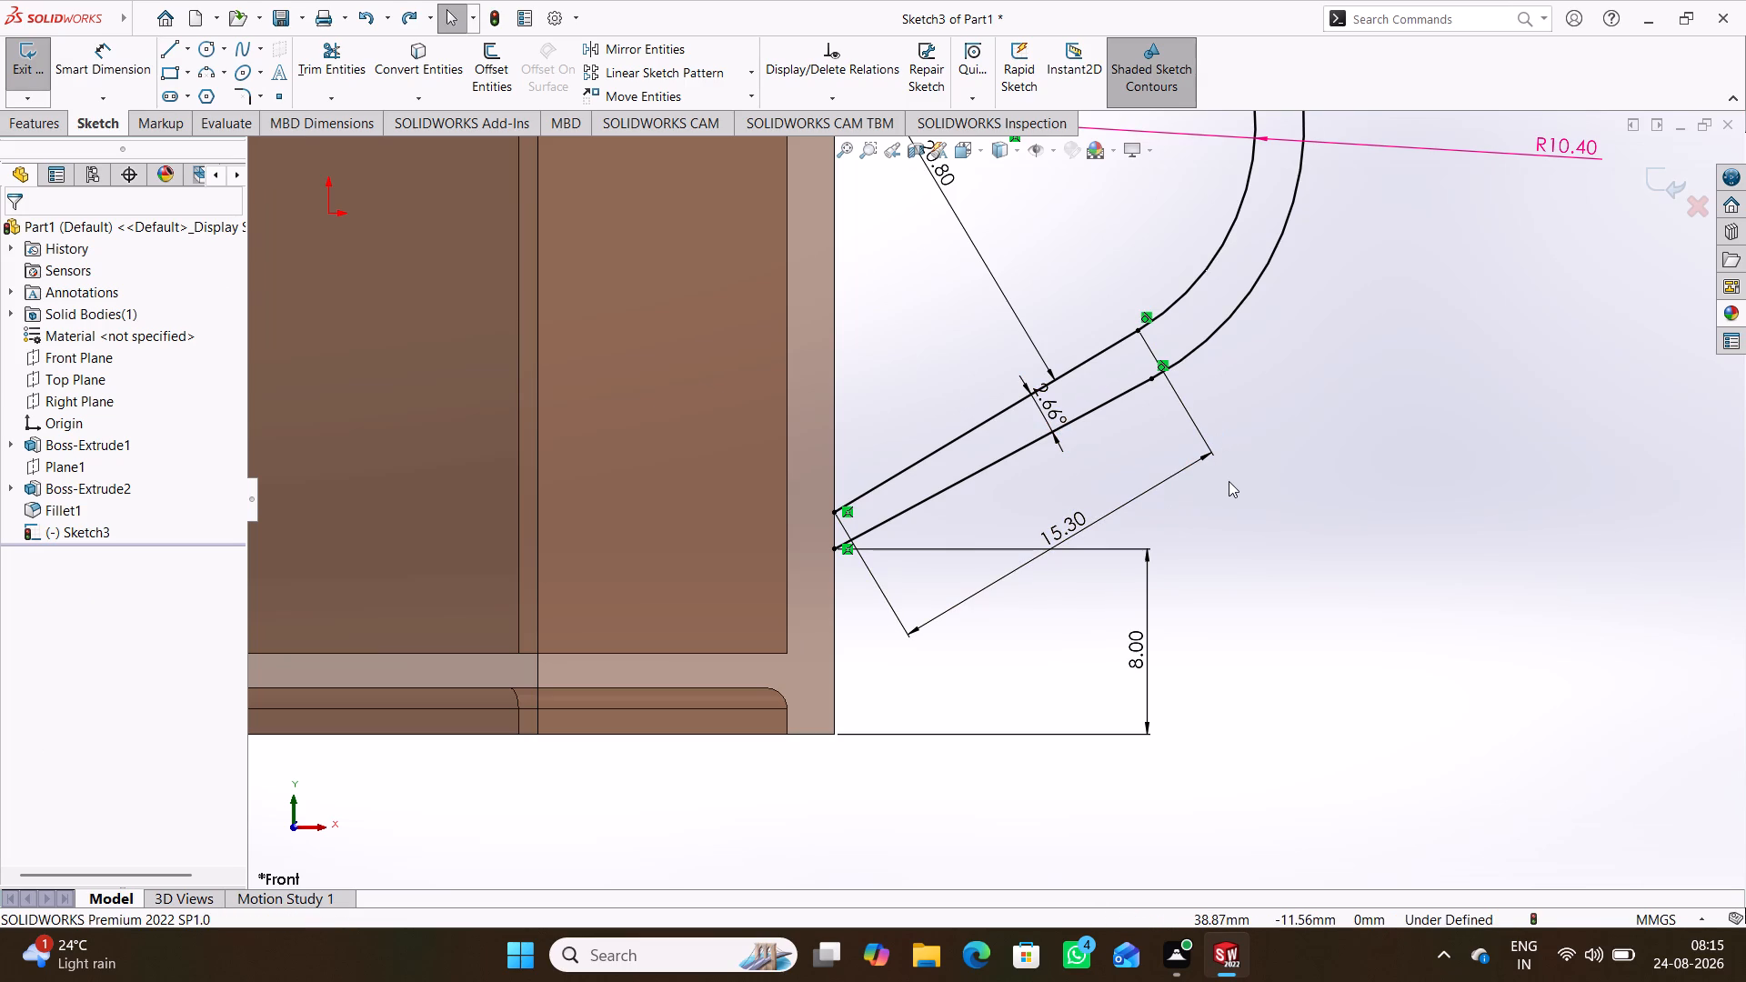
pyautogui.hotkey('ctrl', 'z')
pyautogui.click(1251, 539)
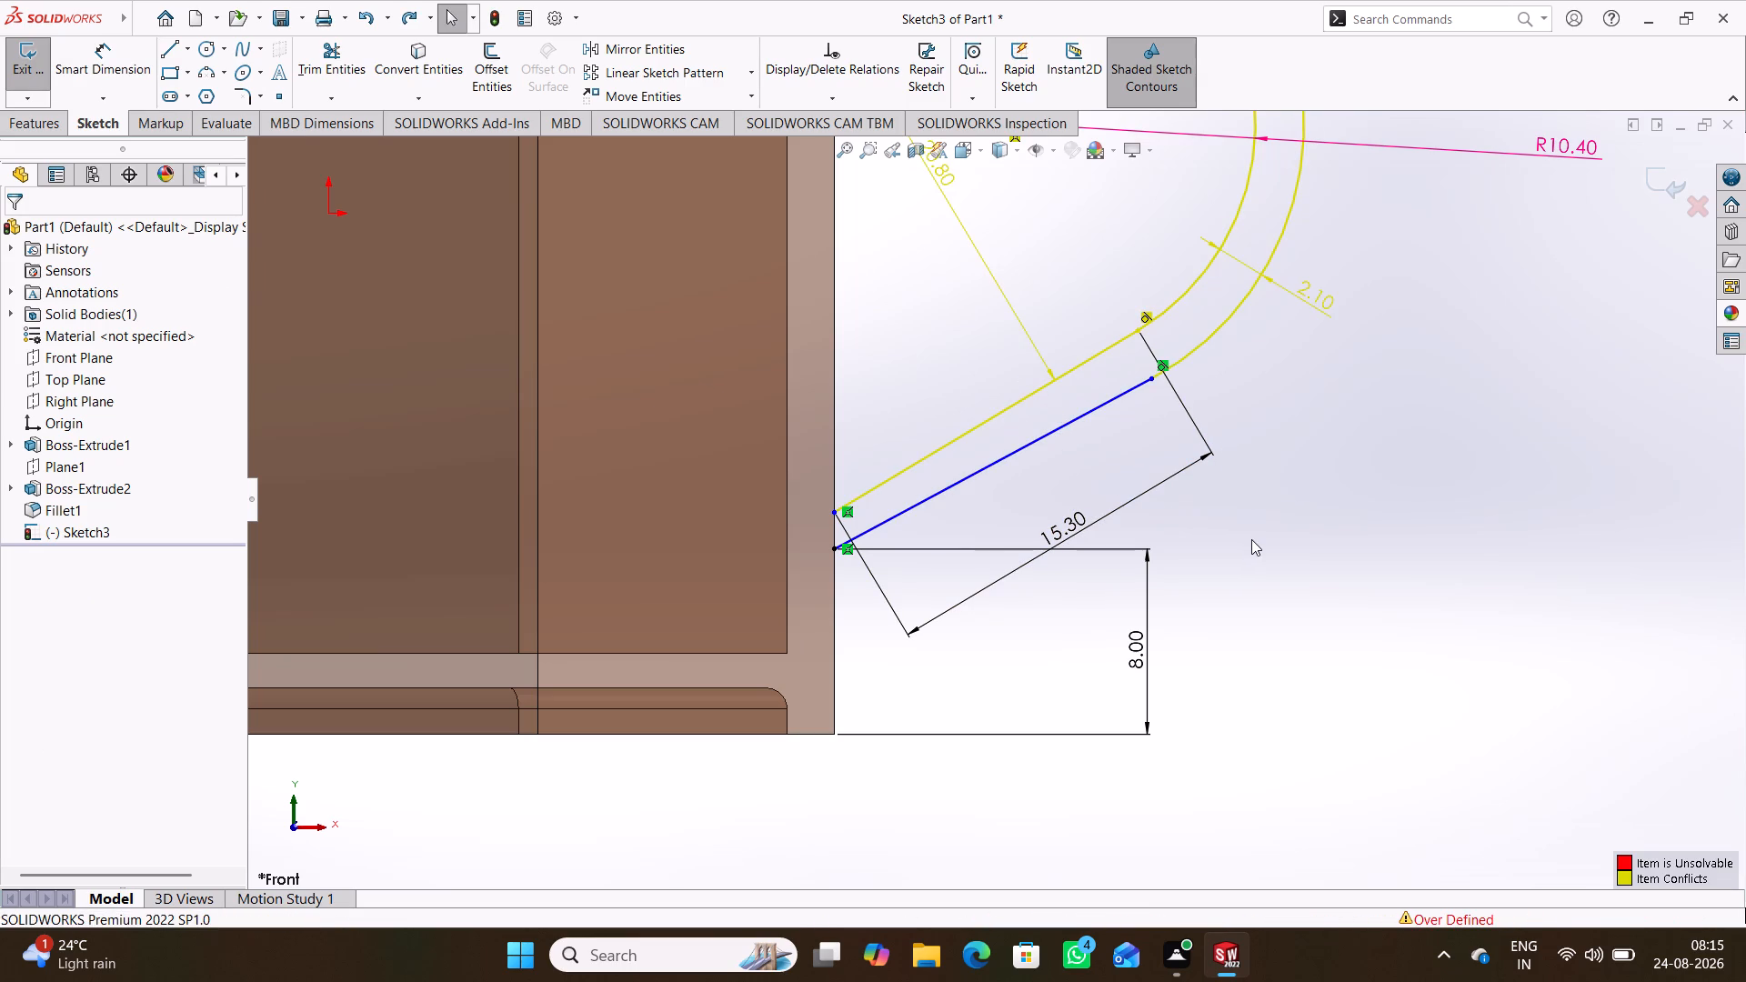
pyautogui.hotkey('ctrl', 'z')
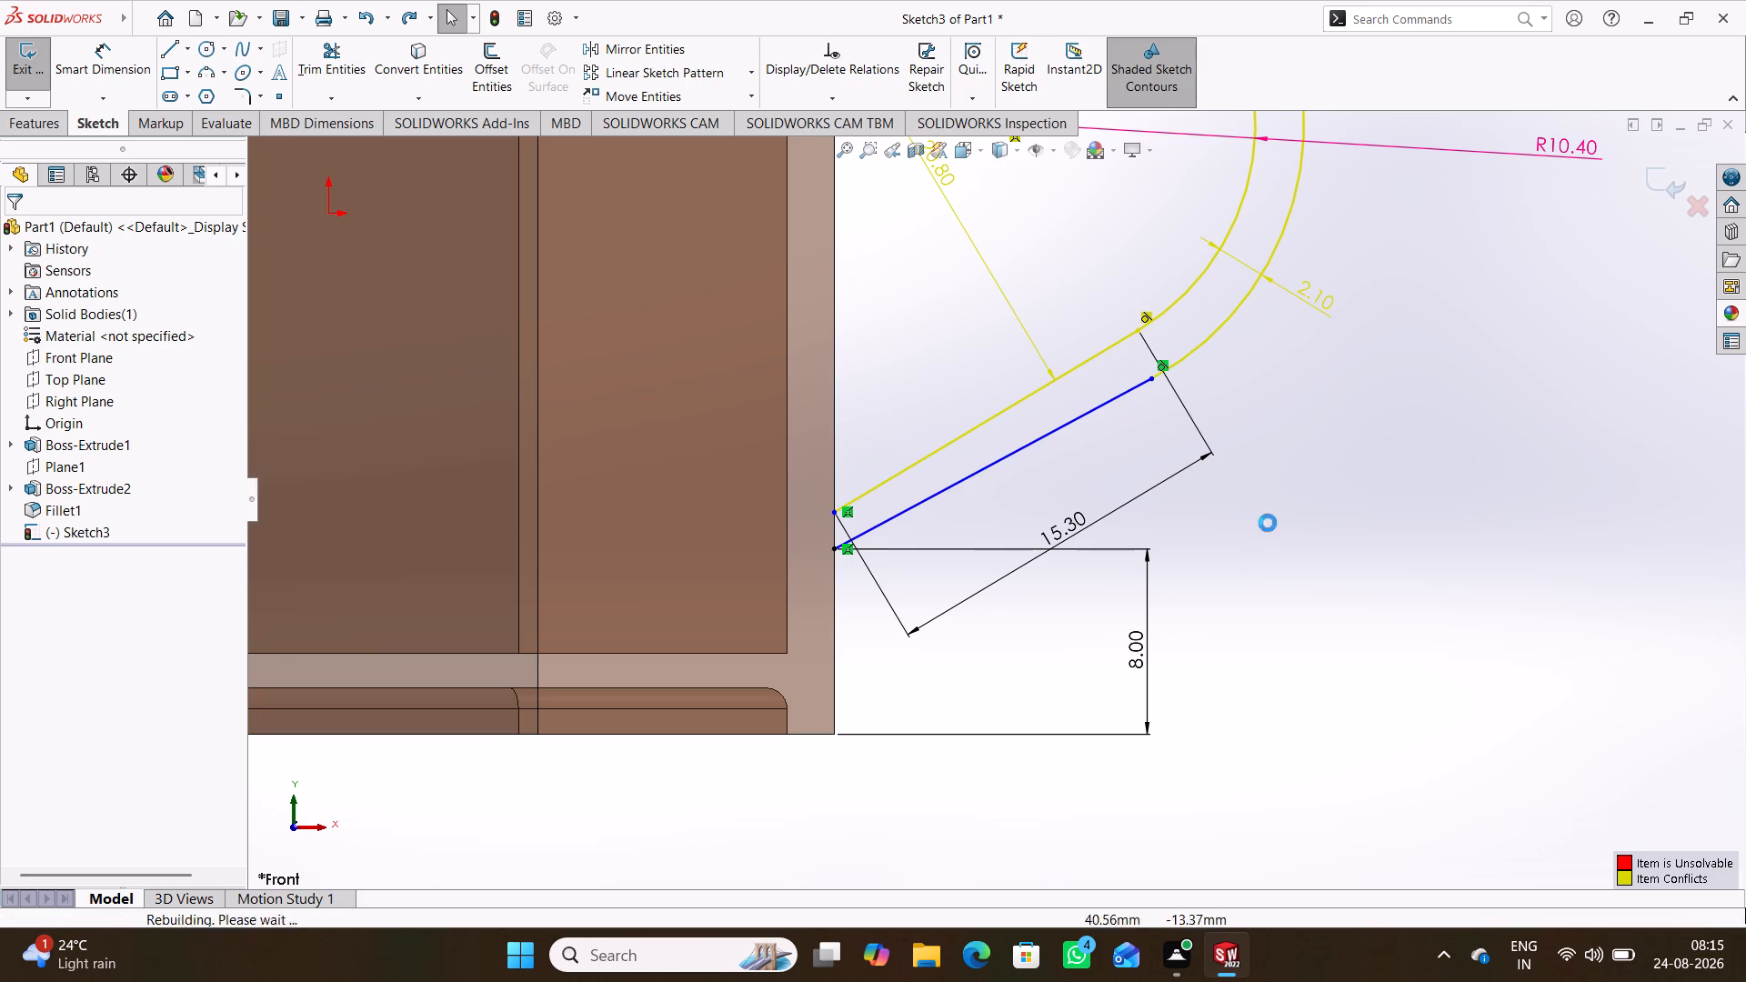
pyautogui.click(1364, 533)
# Move the inner slanted line's lower end point slightly up along the mug wall, to about Y -12.2 mm.
pyautogui.scroll(1, 1276, 510)
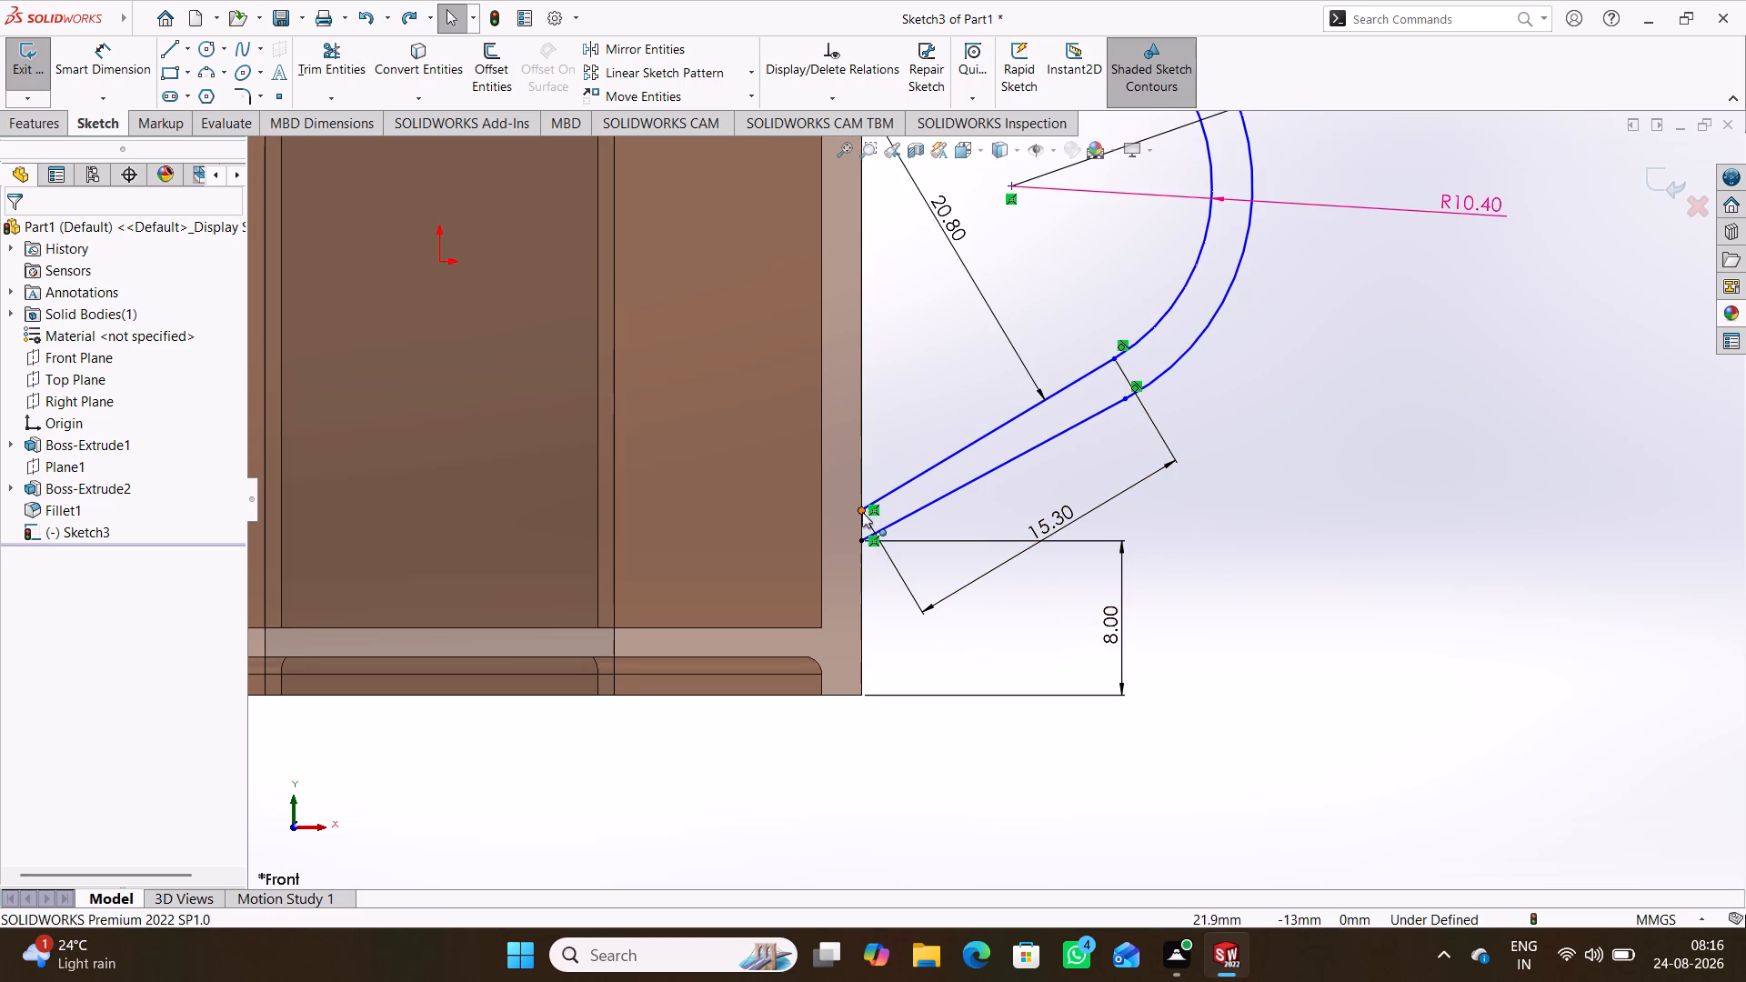
pyautogui.moveTo(861, 510); pyautogui.dragTo(854, 504)
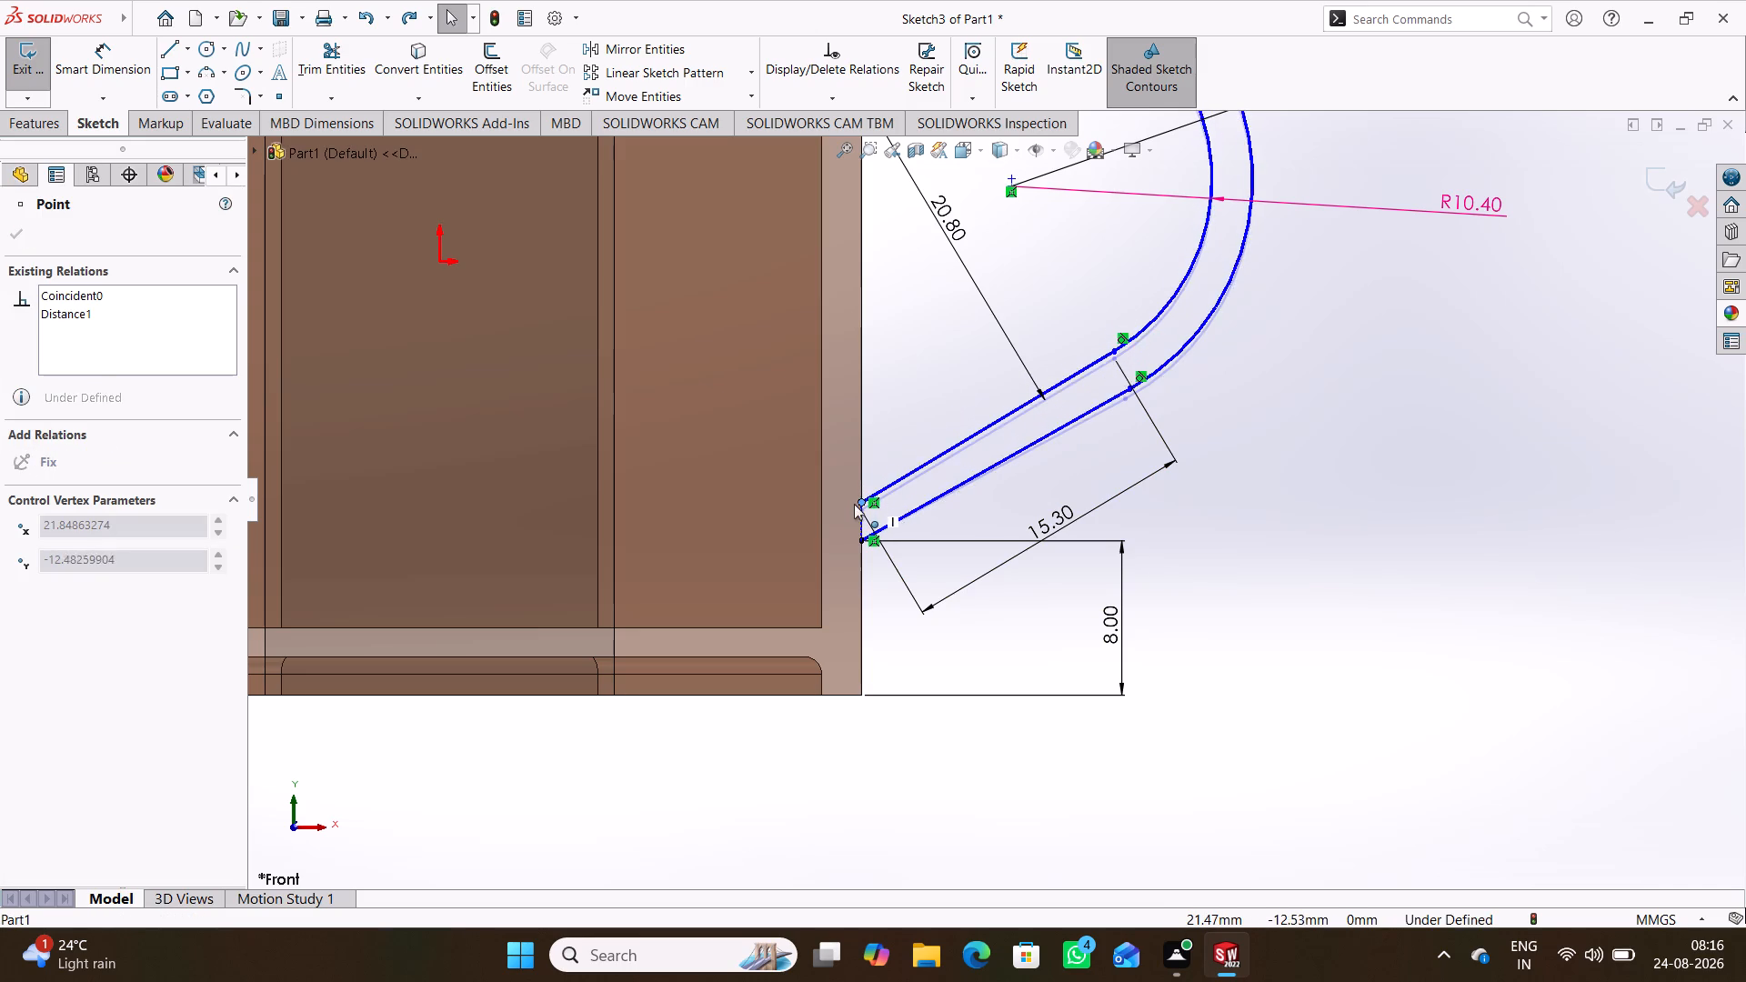
pyautogui.moveTo(854, 504); pyautogui.dragTo(854, 496)
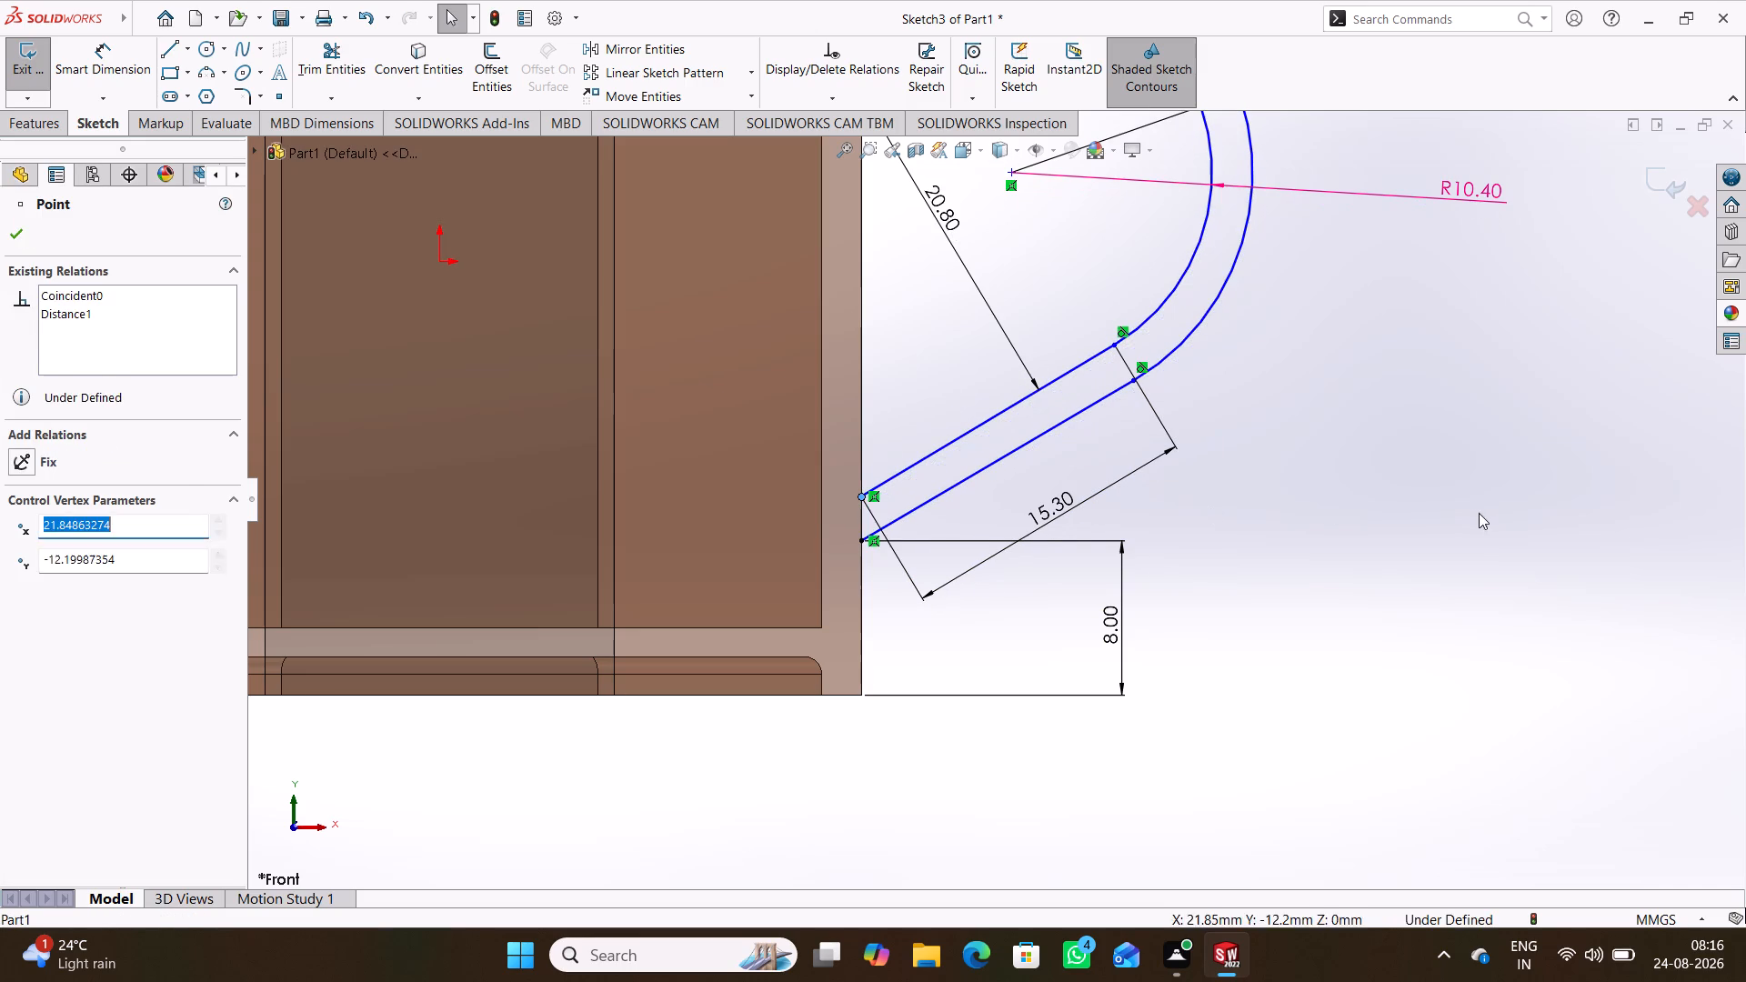
pyautogui.click(1480, 514)
# Make the inner and outer slanted handle lines parallel.
pyautogui.click(1039, 434)
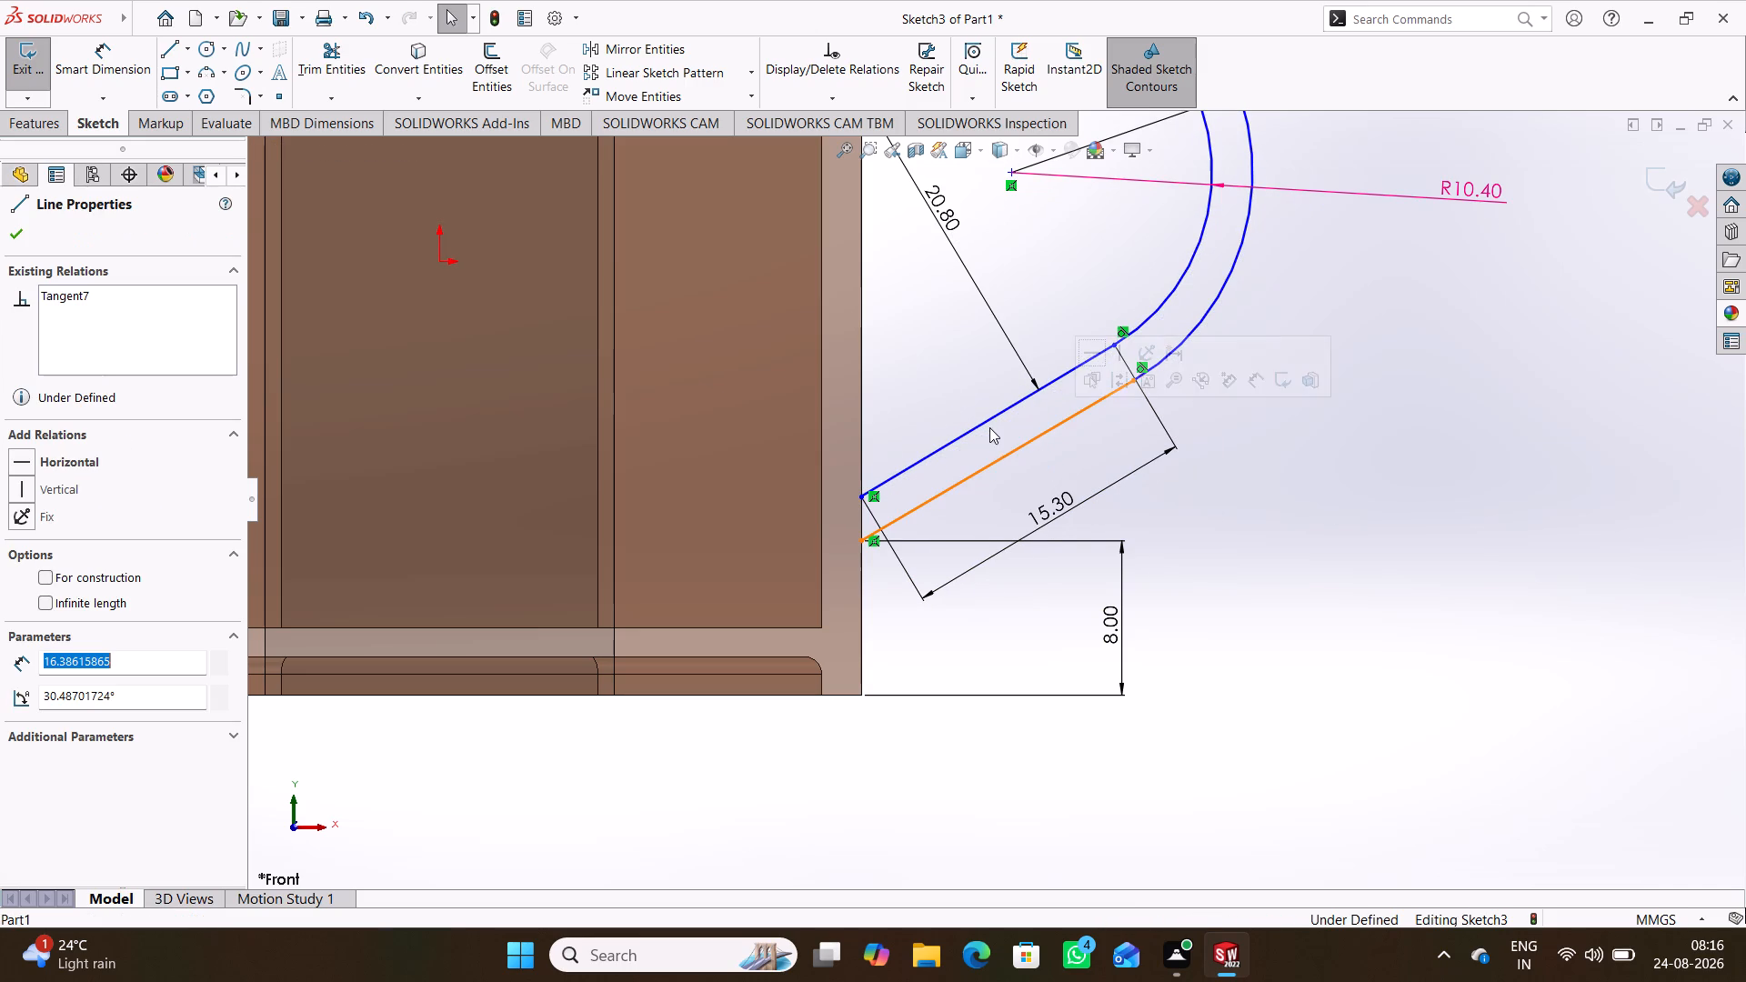
pyautogui.keyDown('ctrl'); pyautogui.click(994, 416); pyautogui.keyUp('ctrl')
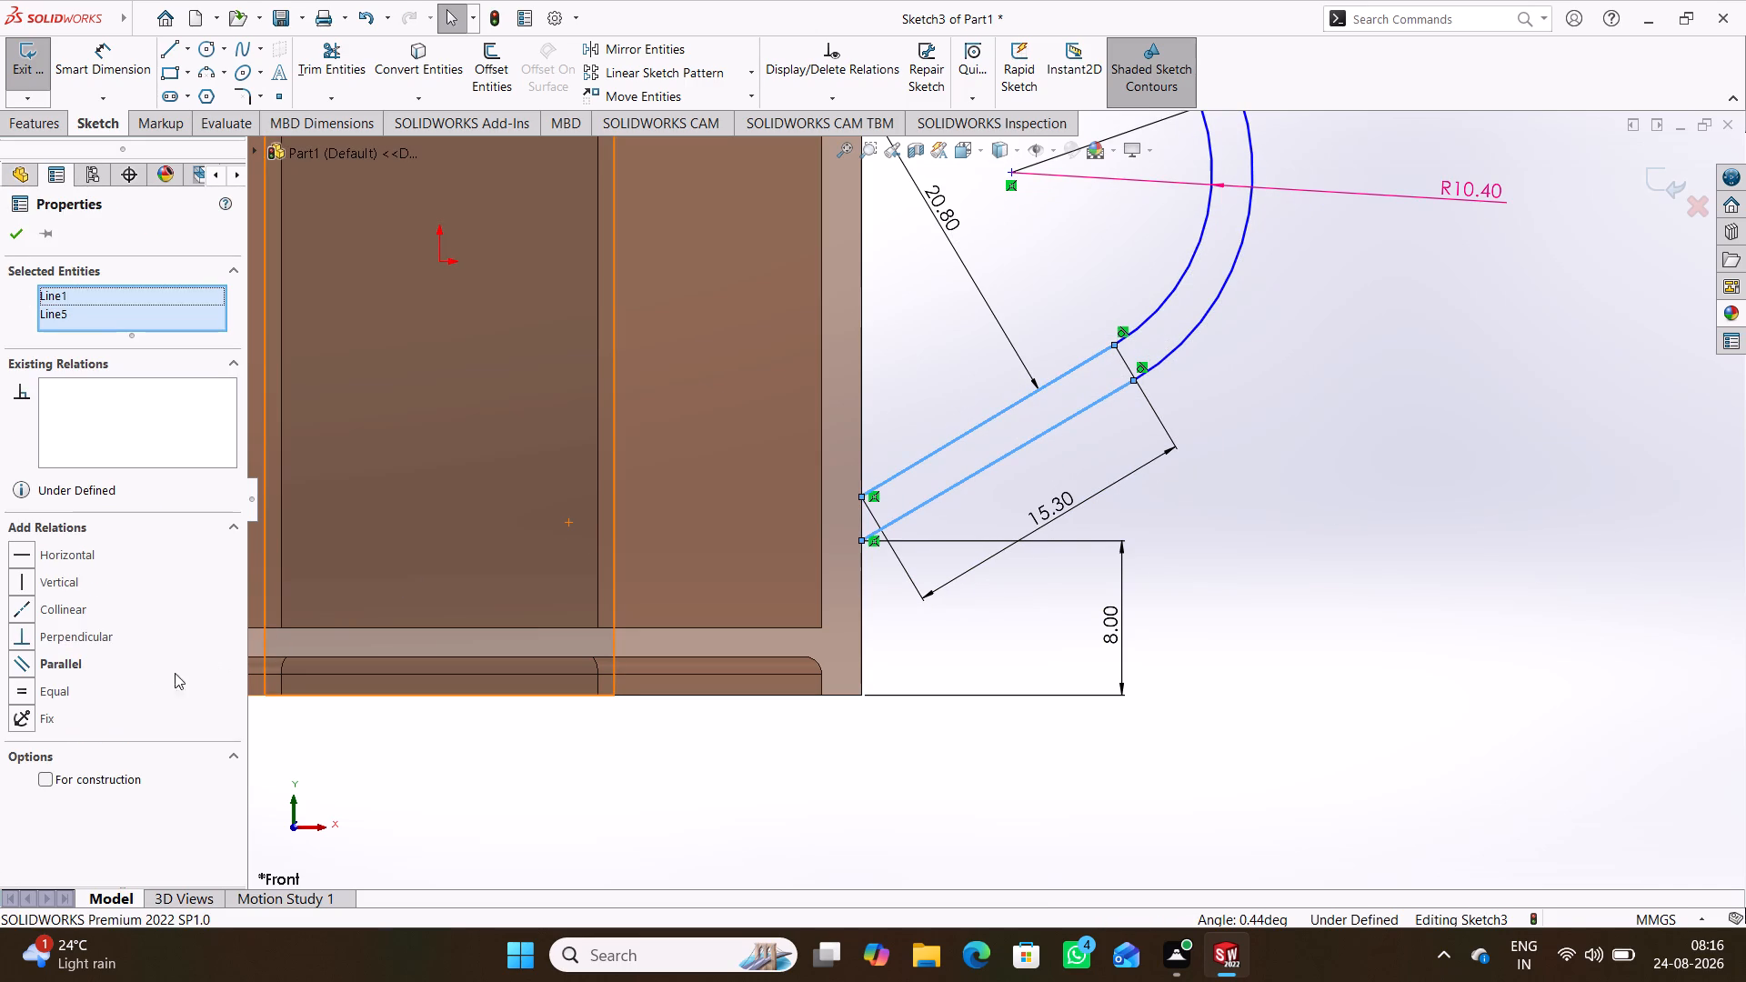
pyautogui.click(69, 663)
pyautogui.click(1473, 431)
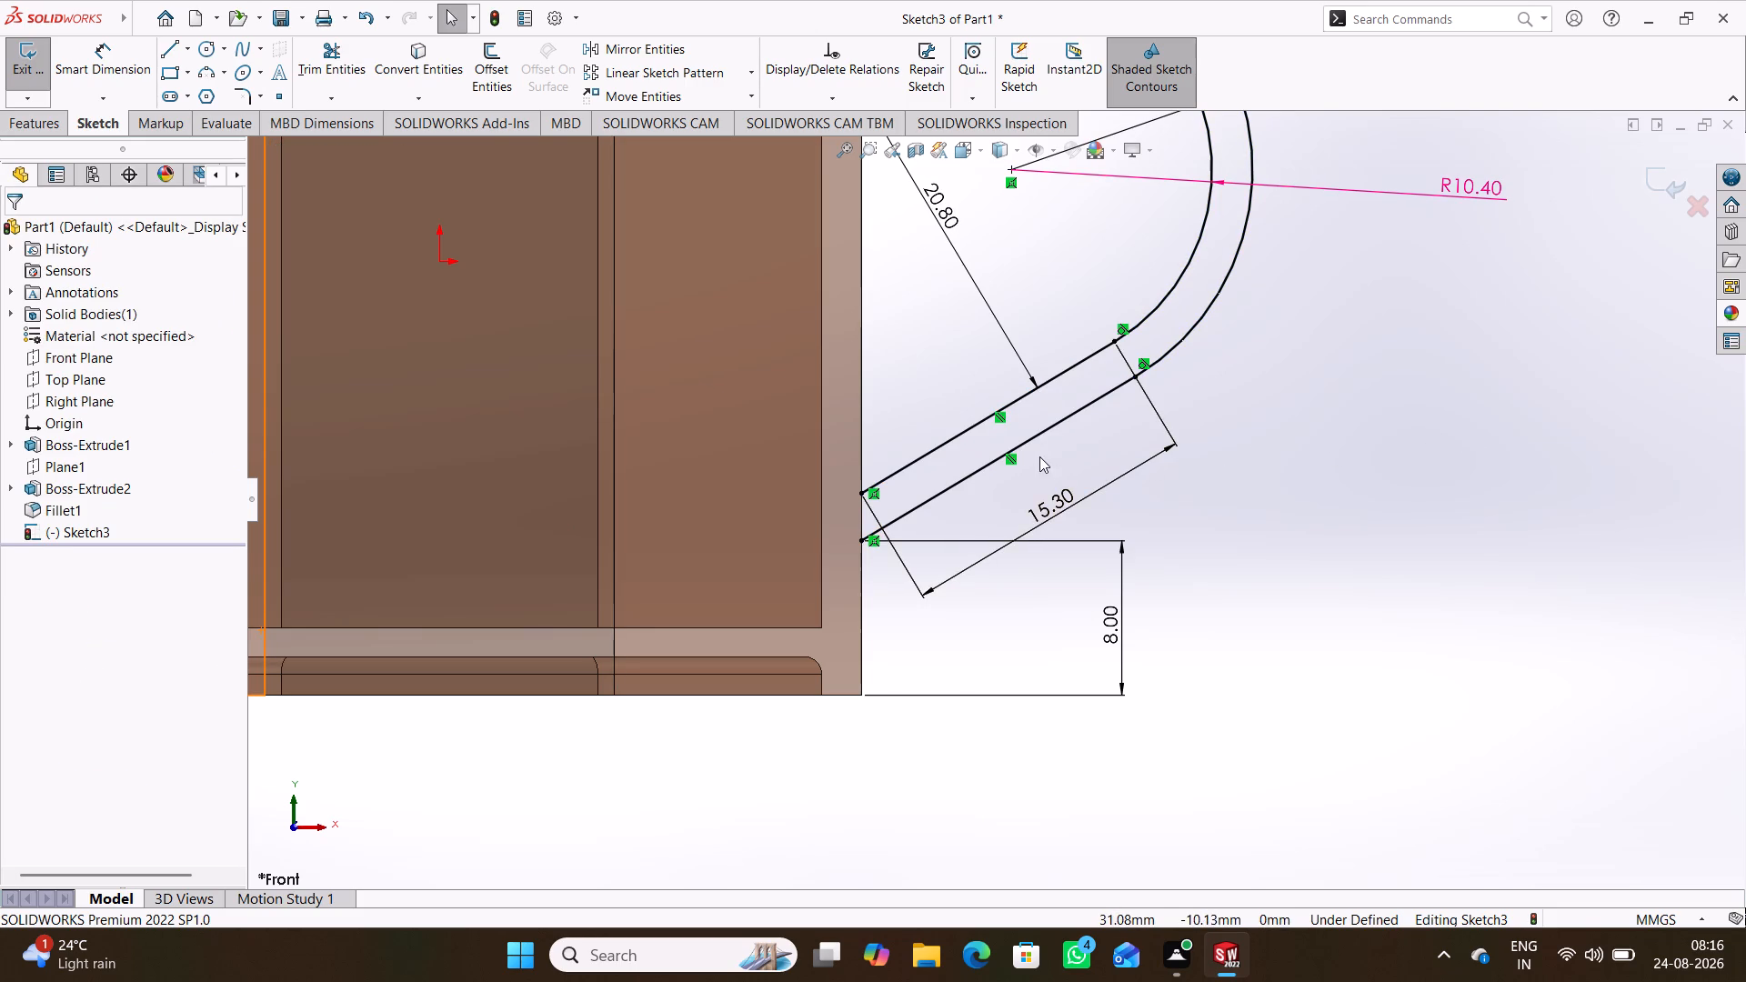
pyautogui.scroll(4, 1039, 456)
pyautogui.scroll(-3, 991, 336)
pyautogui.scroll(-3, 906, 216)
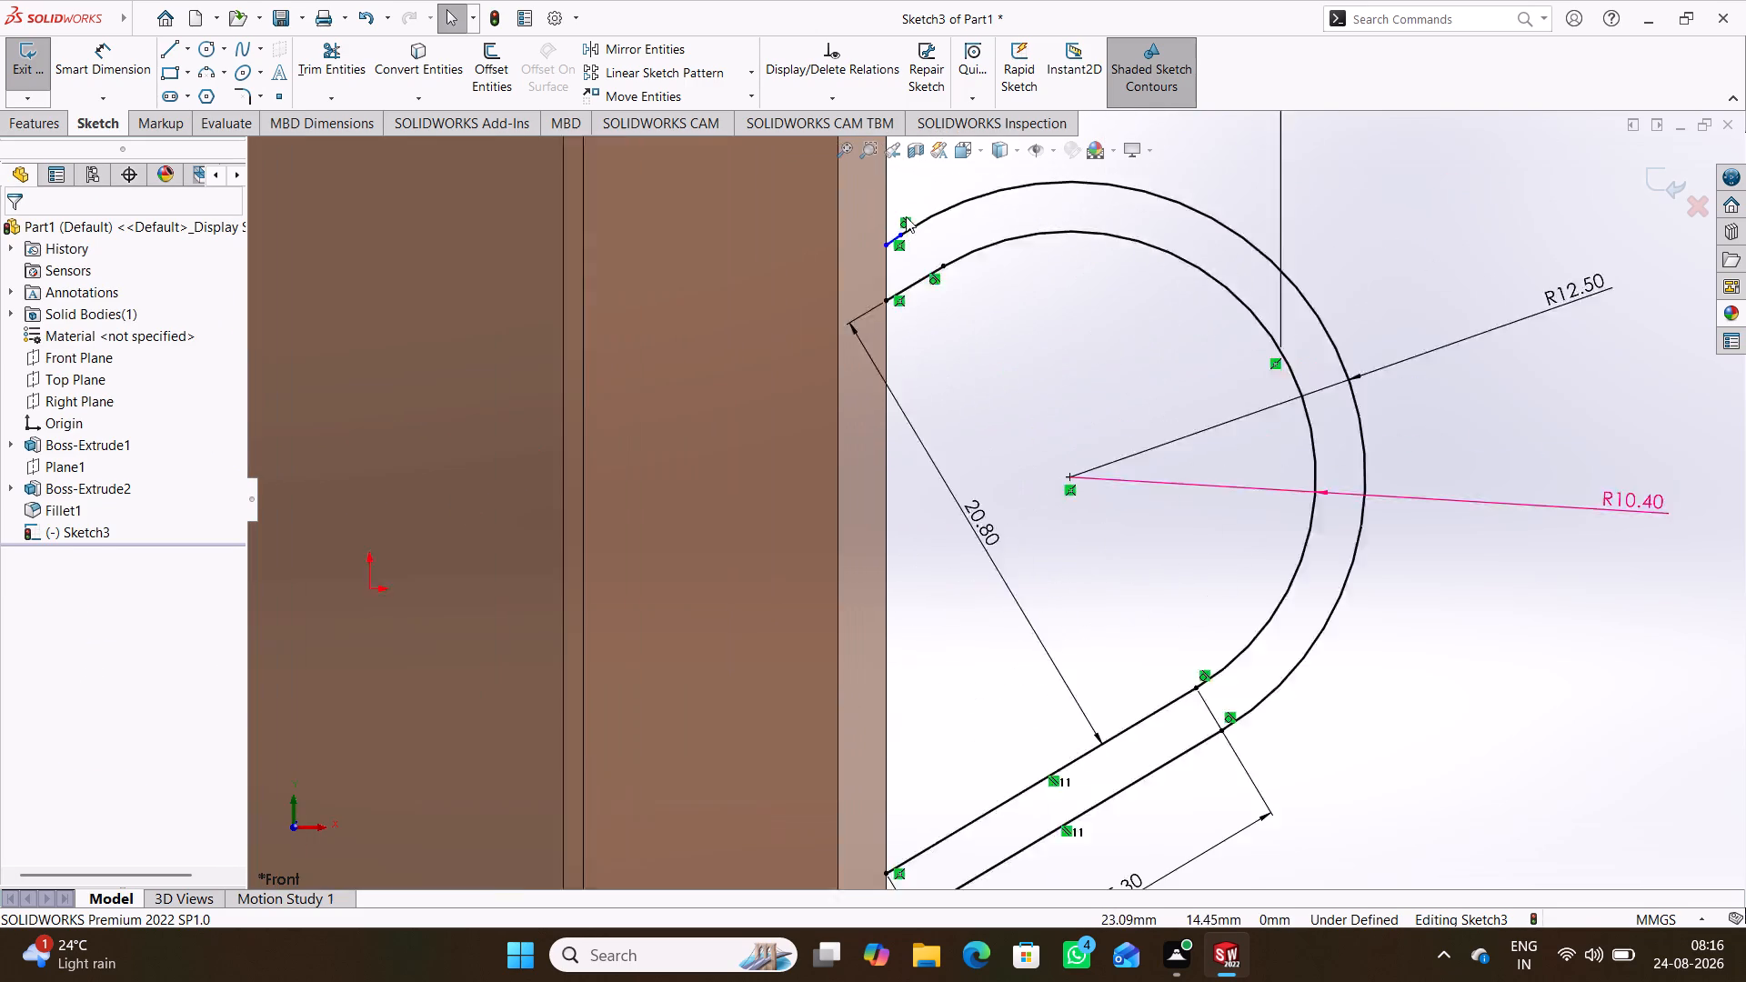
# Make the short upper end lines of the inner and outer handle outlines parallel.
pyautogui.scroll(-4, 898, 226)
pyautogui.scroll(-2, 994, 375)
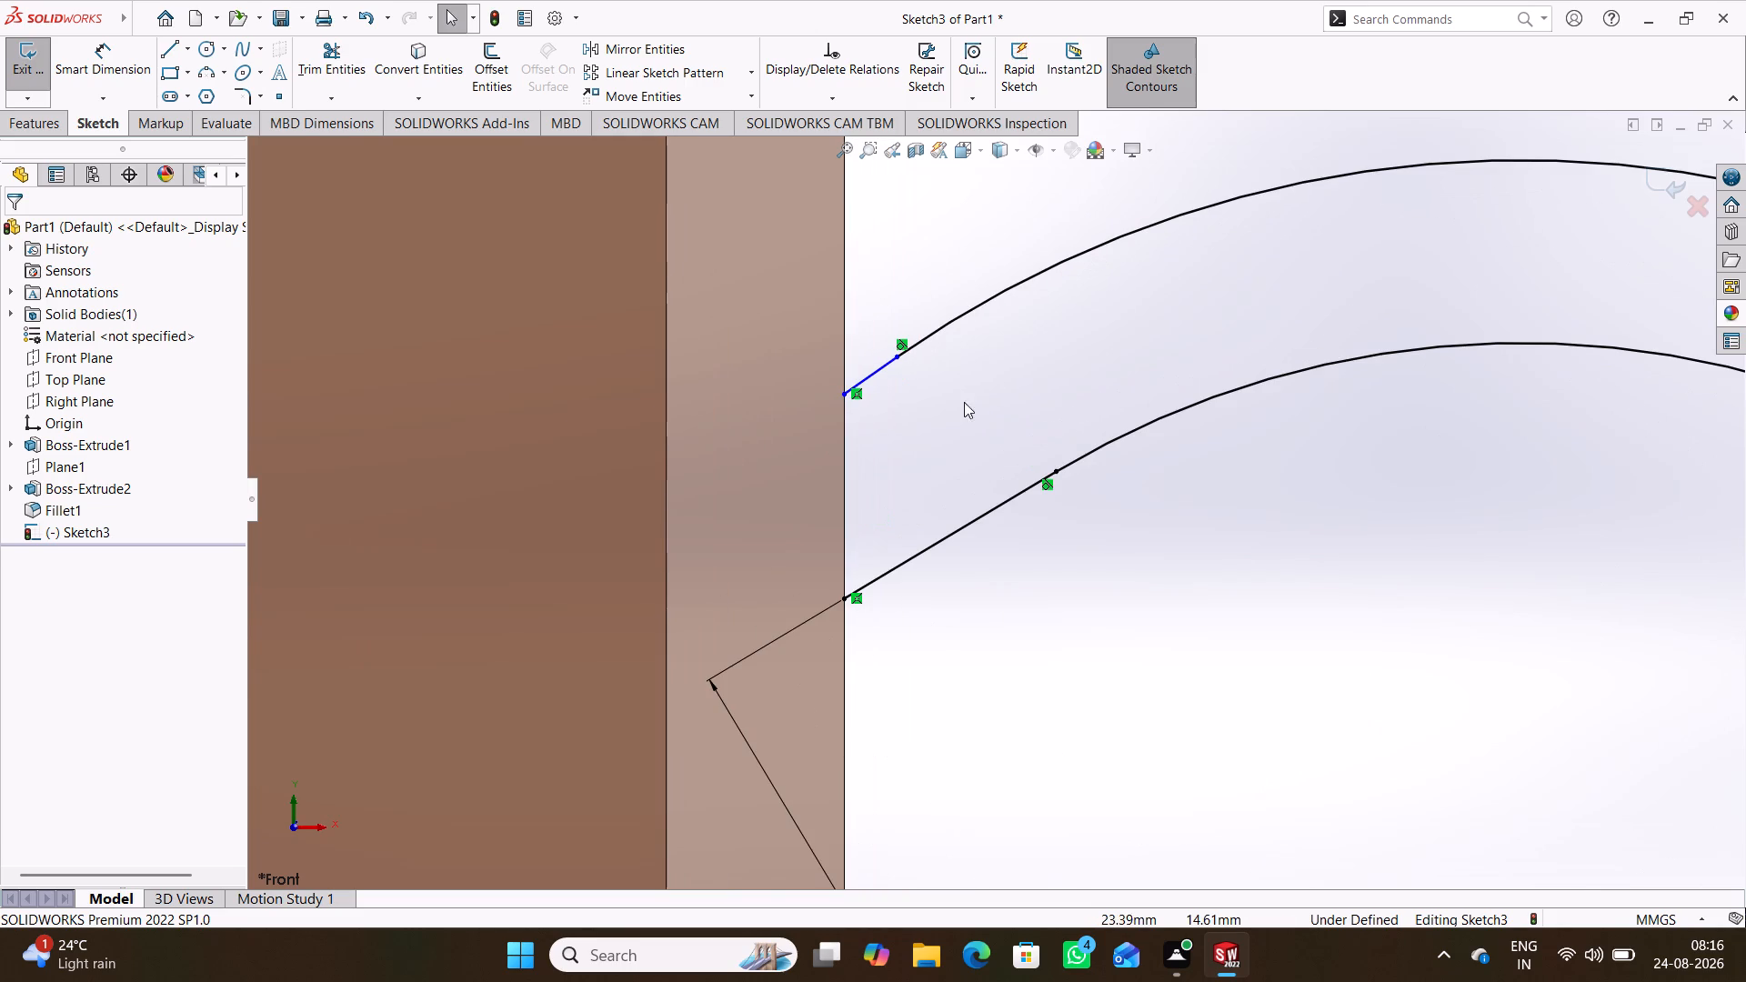
pyautogui.click(880, 365)
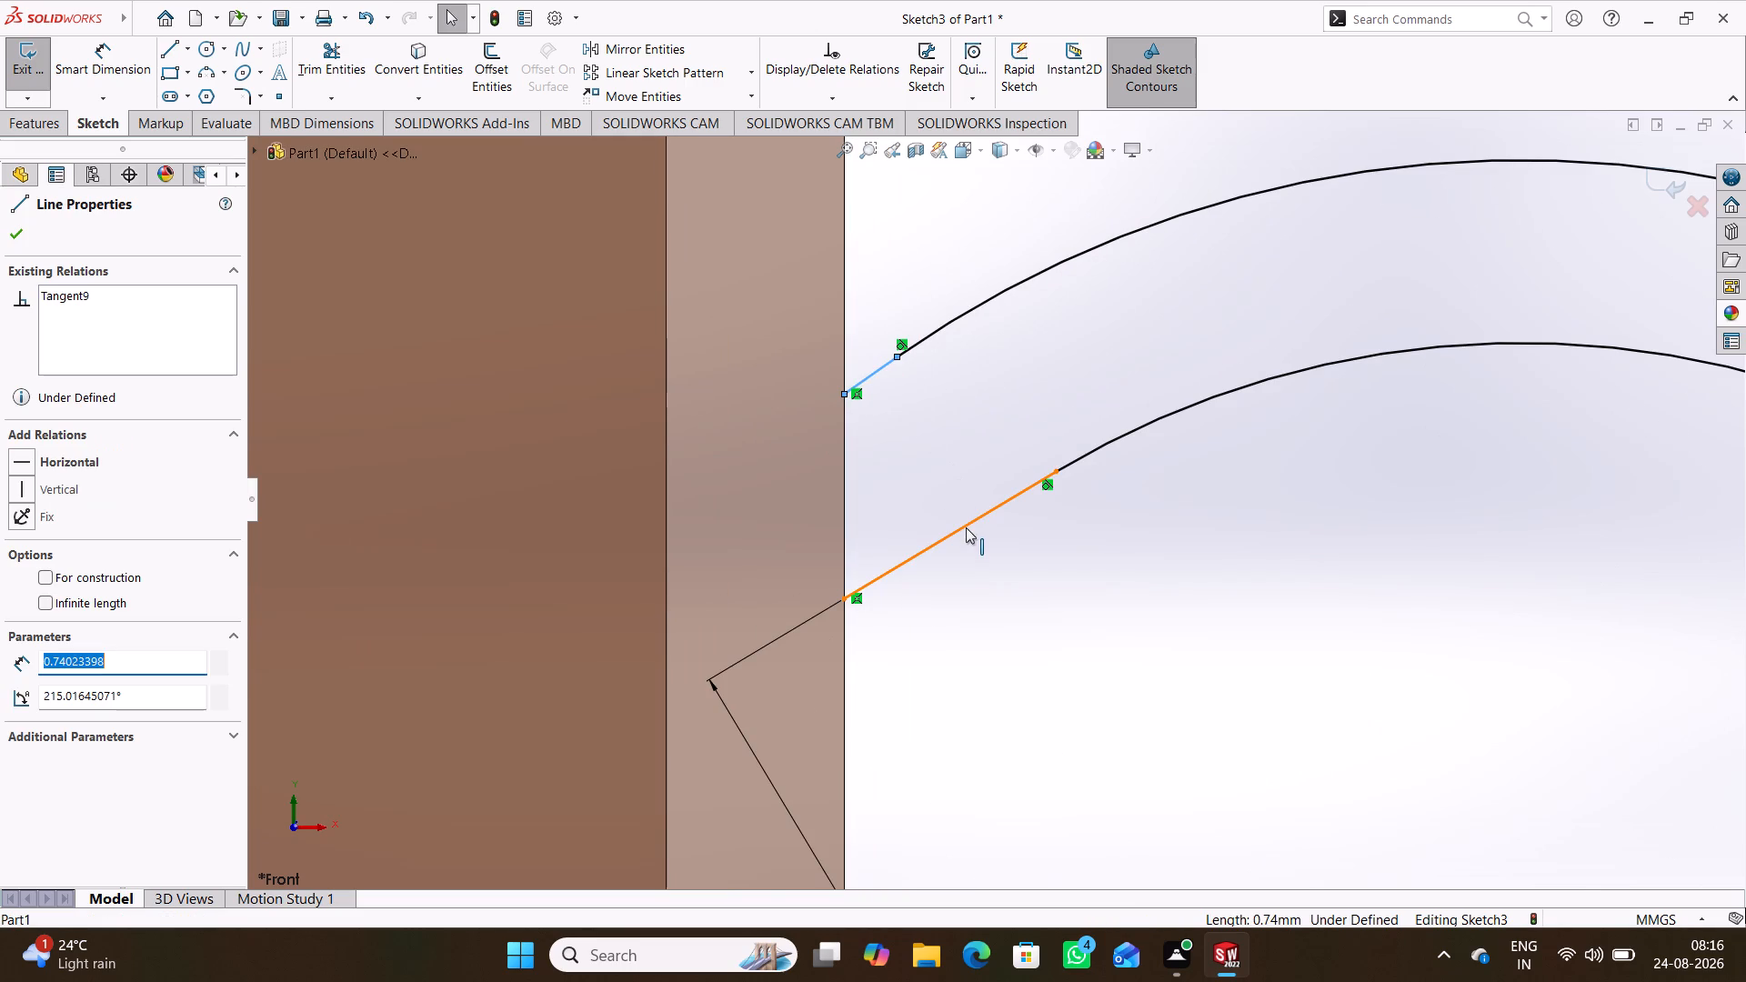
pyautogui.keyDown('ctrl'); pyautogui.click(966, 527); pyautogui.keyUp('ctrl')
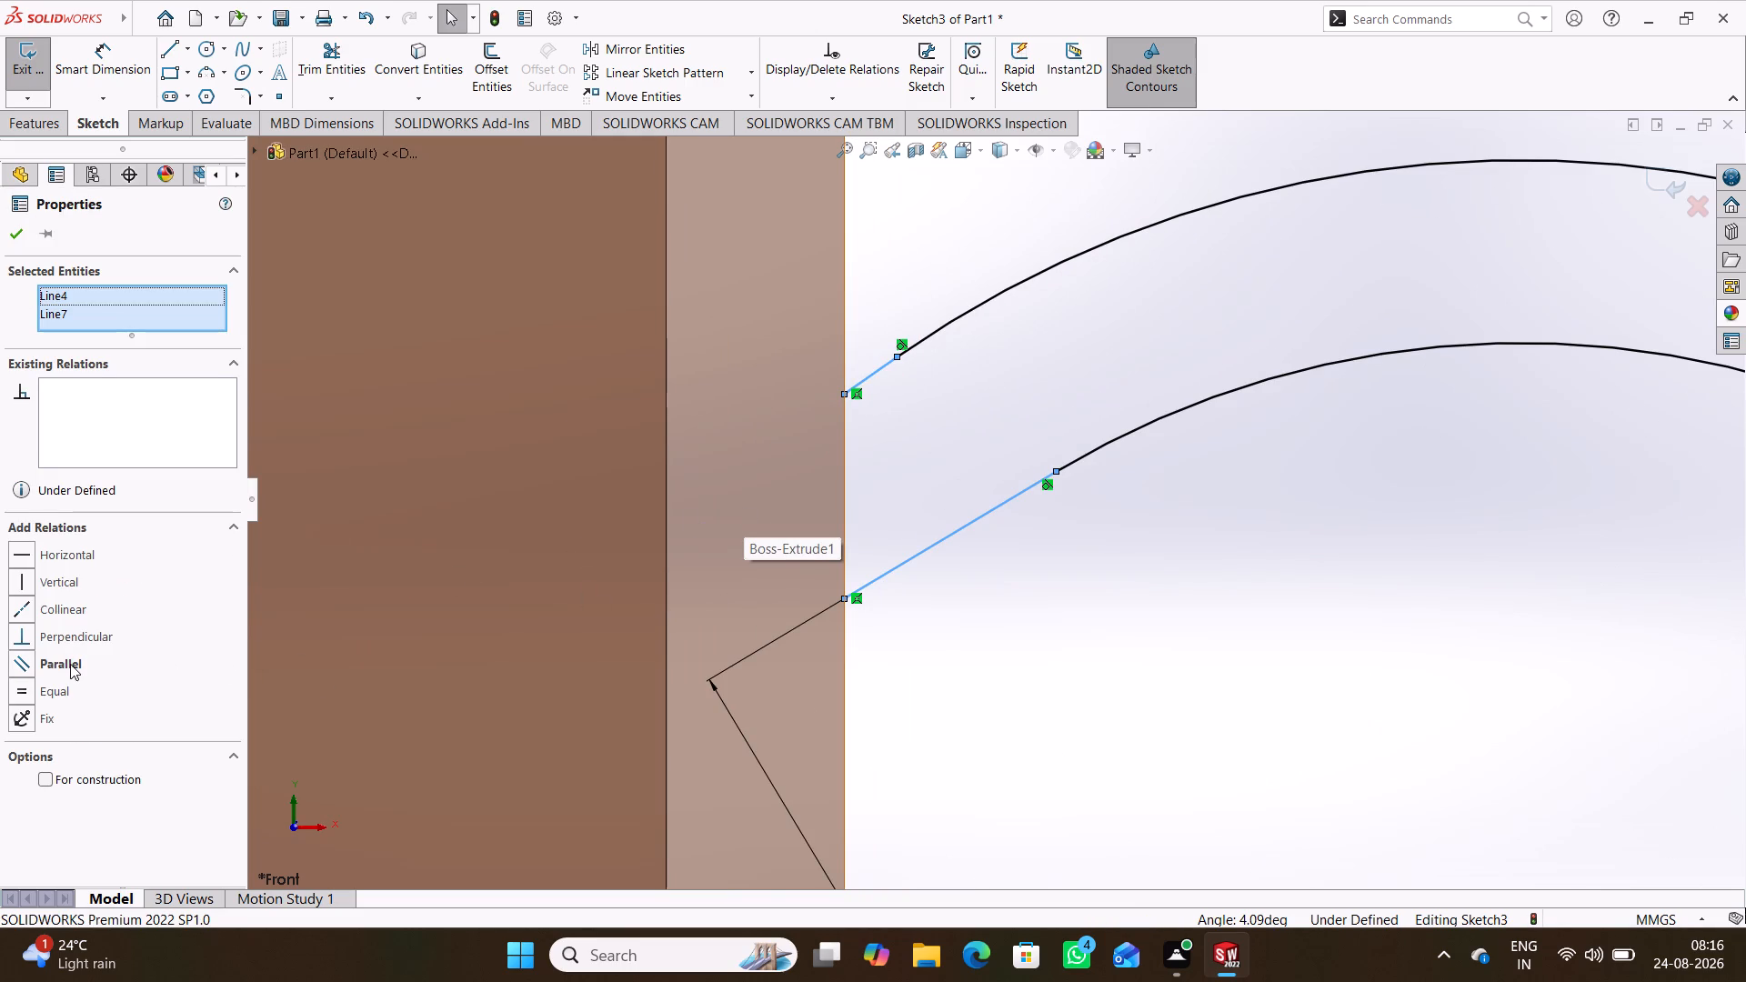
pyautogui.click(70, 658)
pyautogui.click(1181, 599)
# Examine the handle sketch against the mug body from several angles, and return to the front view.
pyautogui.scroll(8, 1182, 599)
pyautogui.scroll(2, 1291, 676)
pyautogui.scroll(3, 983, 648)
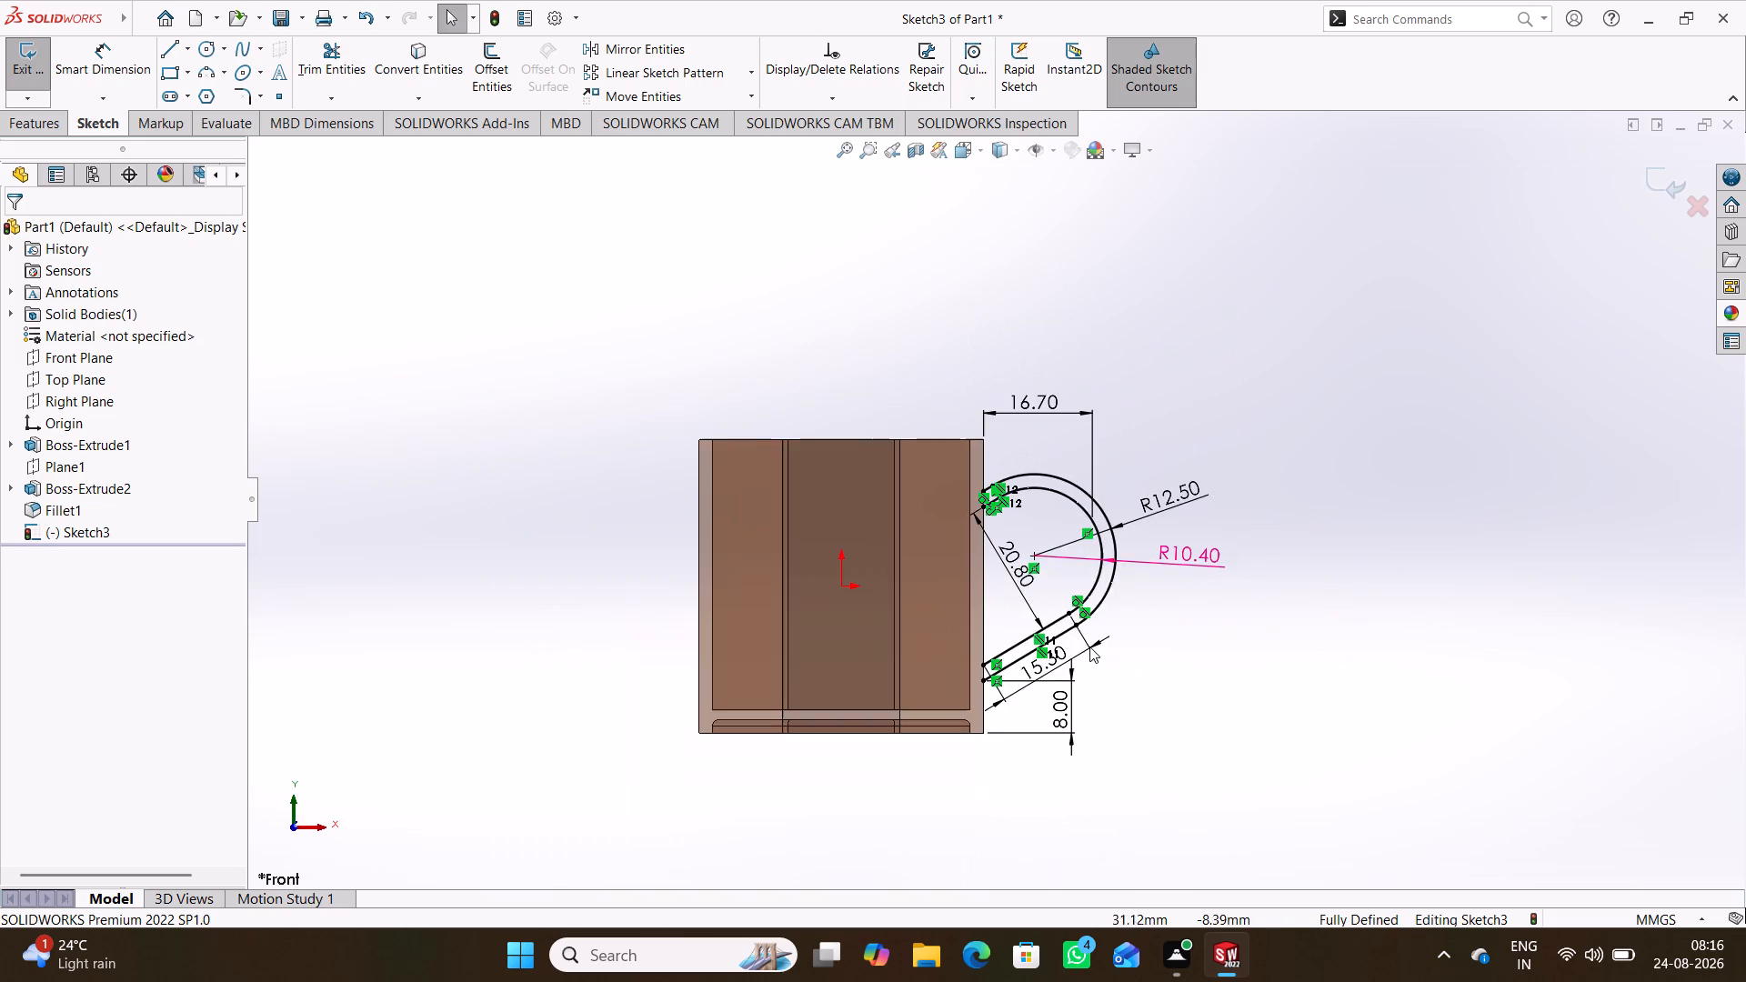
pyautogui.scroll(-2, 1109, 649)
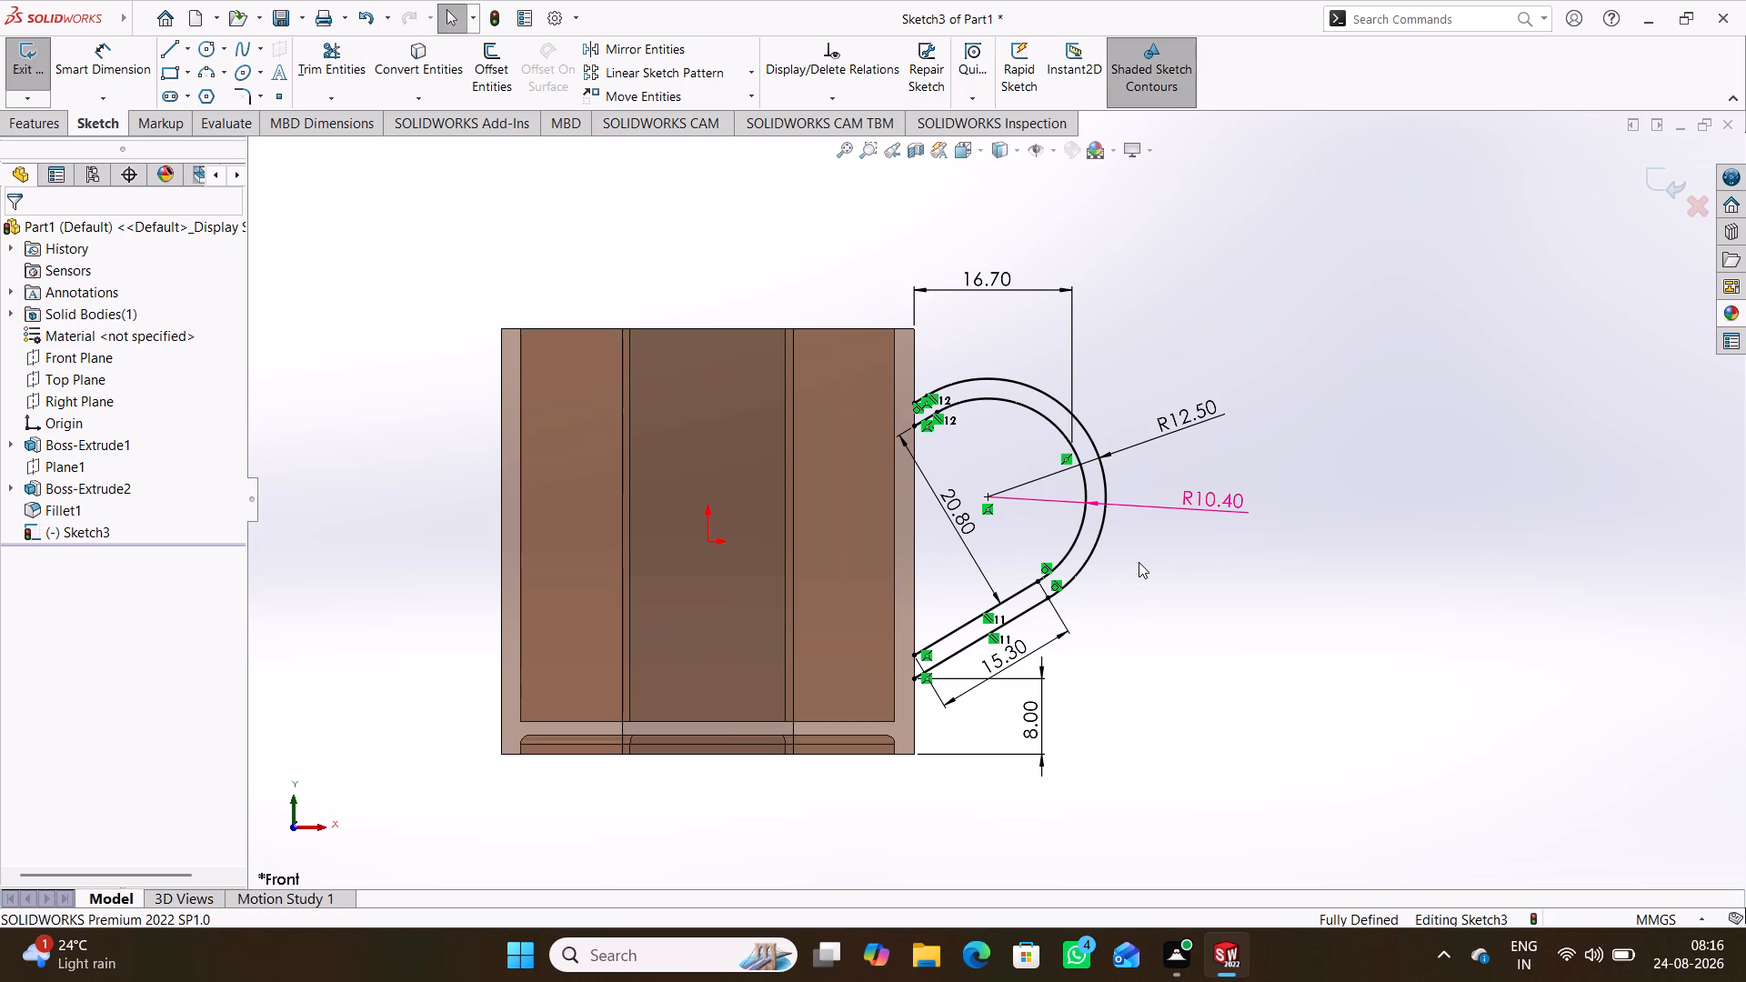
pyautogui.moveTo(1209, 606); pyautogui.dragTo(1071, 644, button='middle')
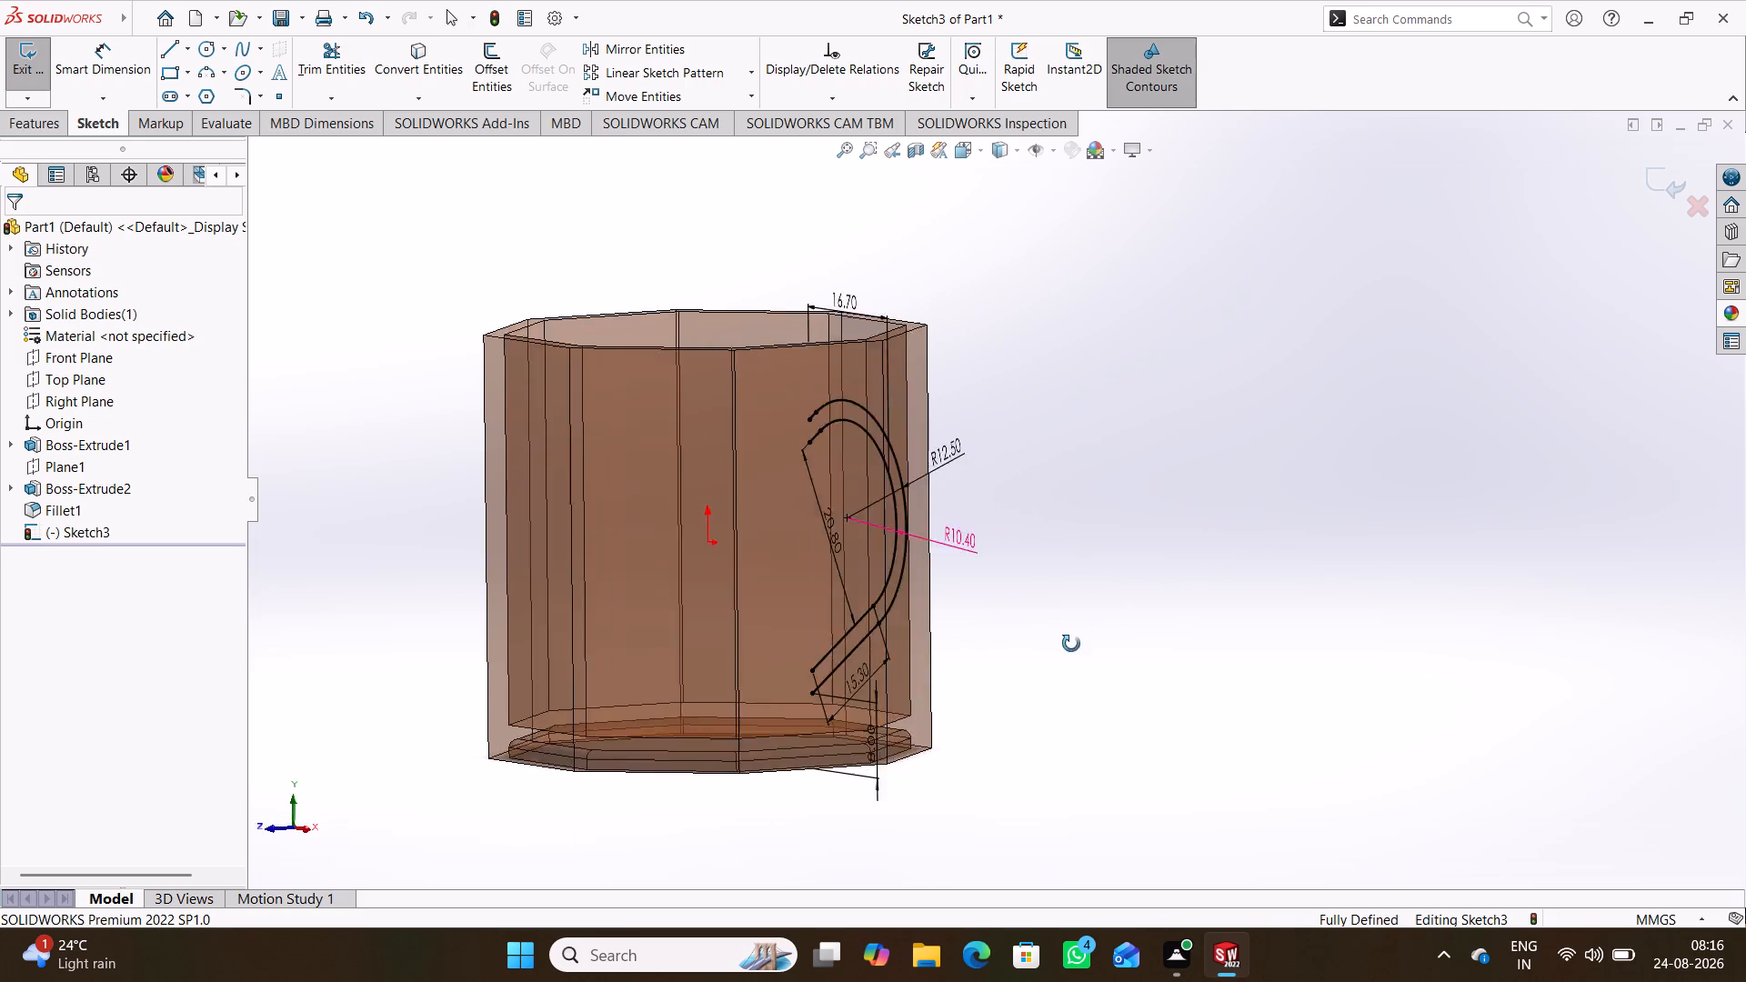
pyautogui.moveTo(1071, 644); pyautogui.dragTo(1029, 727, button='middle')
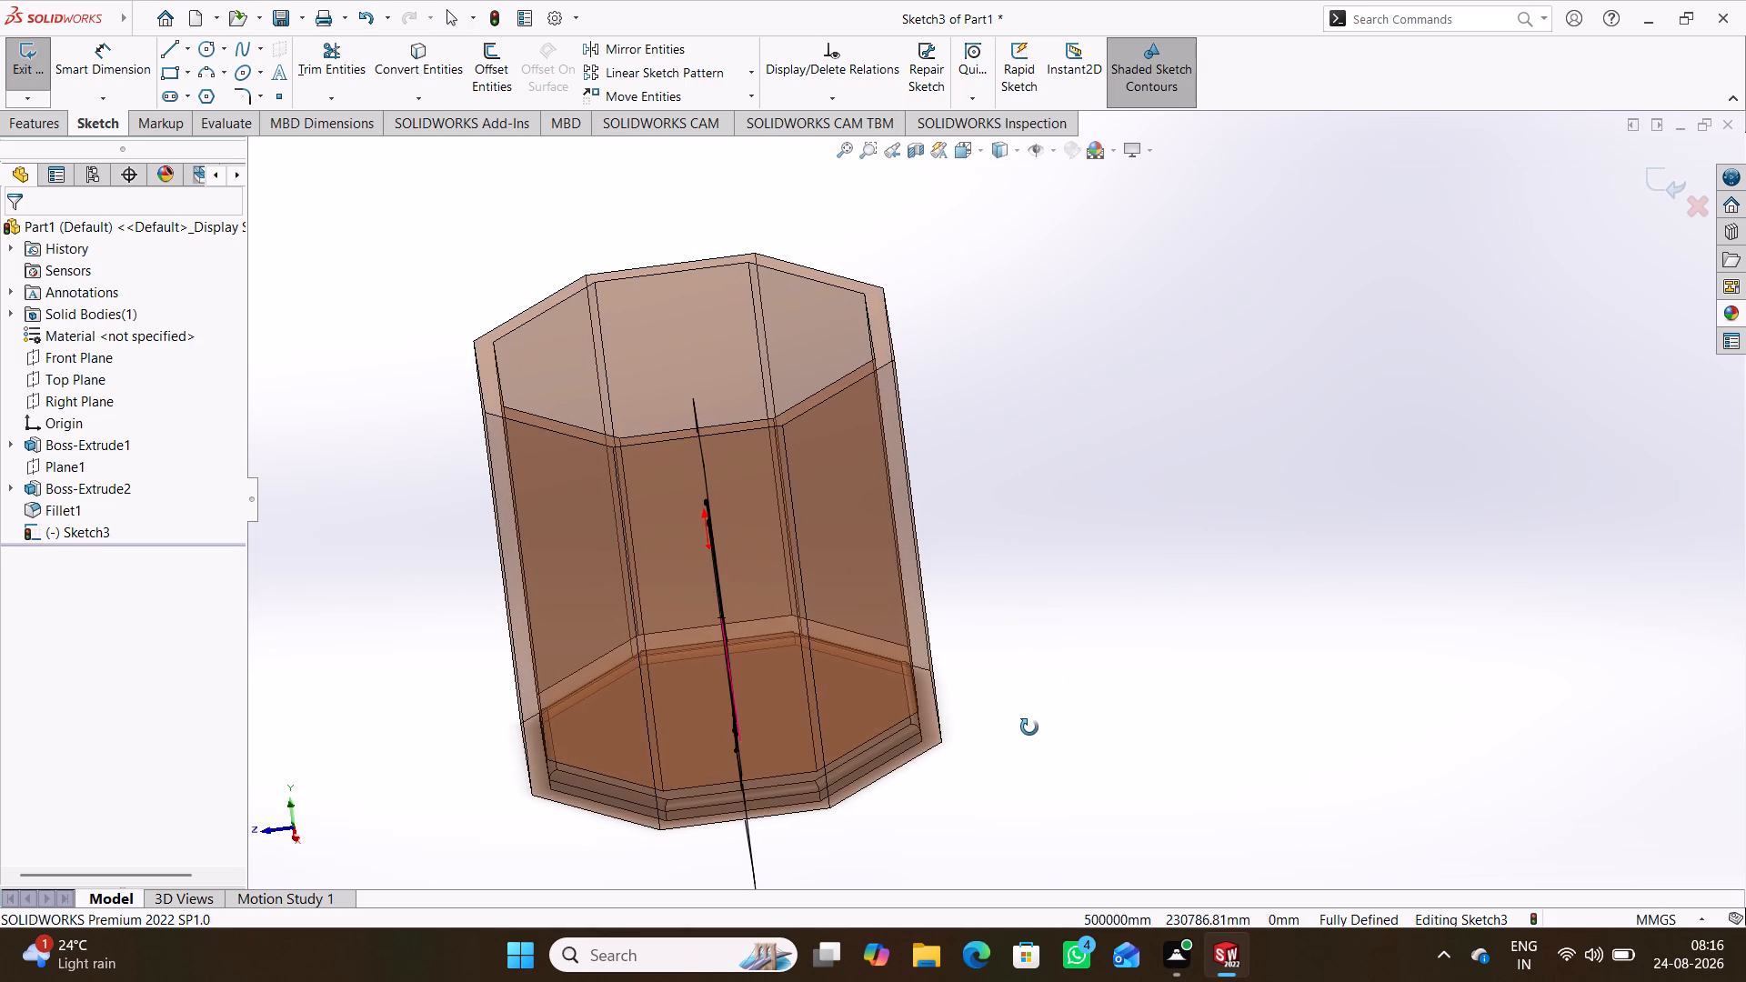
pyautogui.moveTo(1029, 727); pyautogui.dragTo(1043, 721, button='middle')
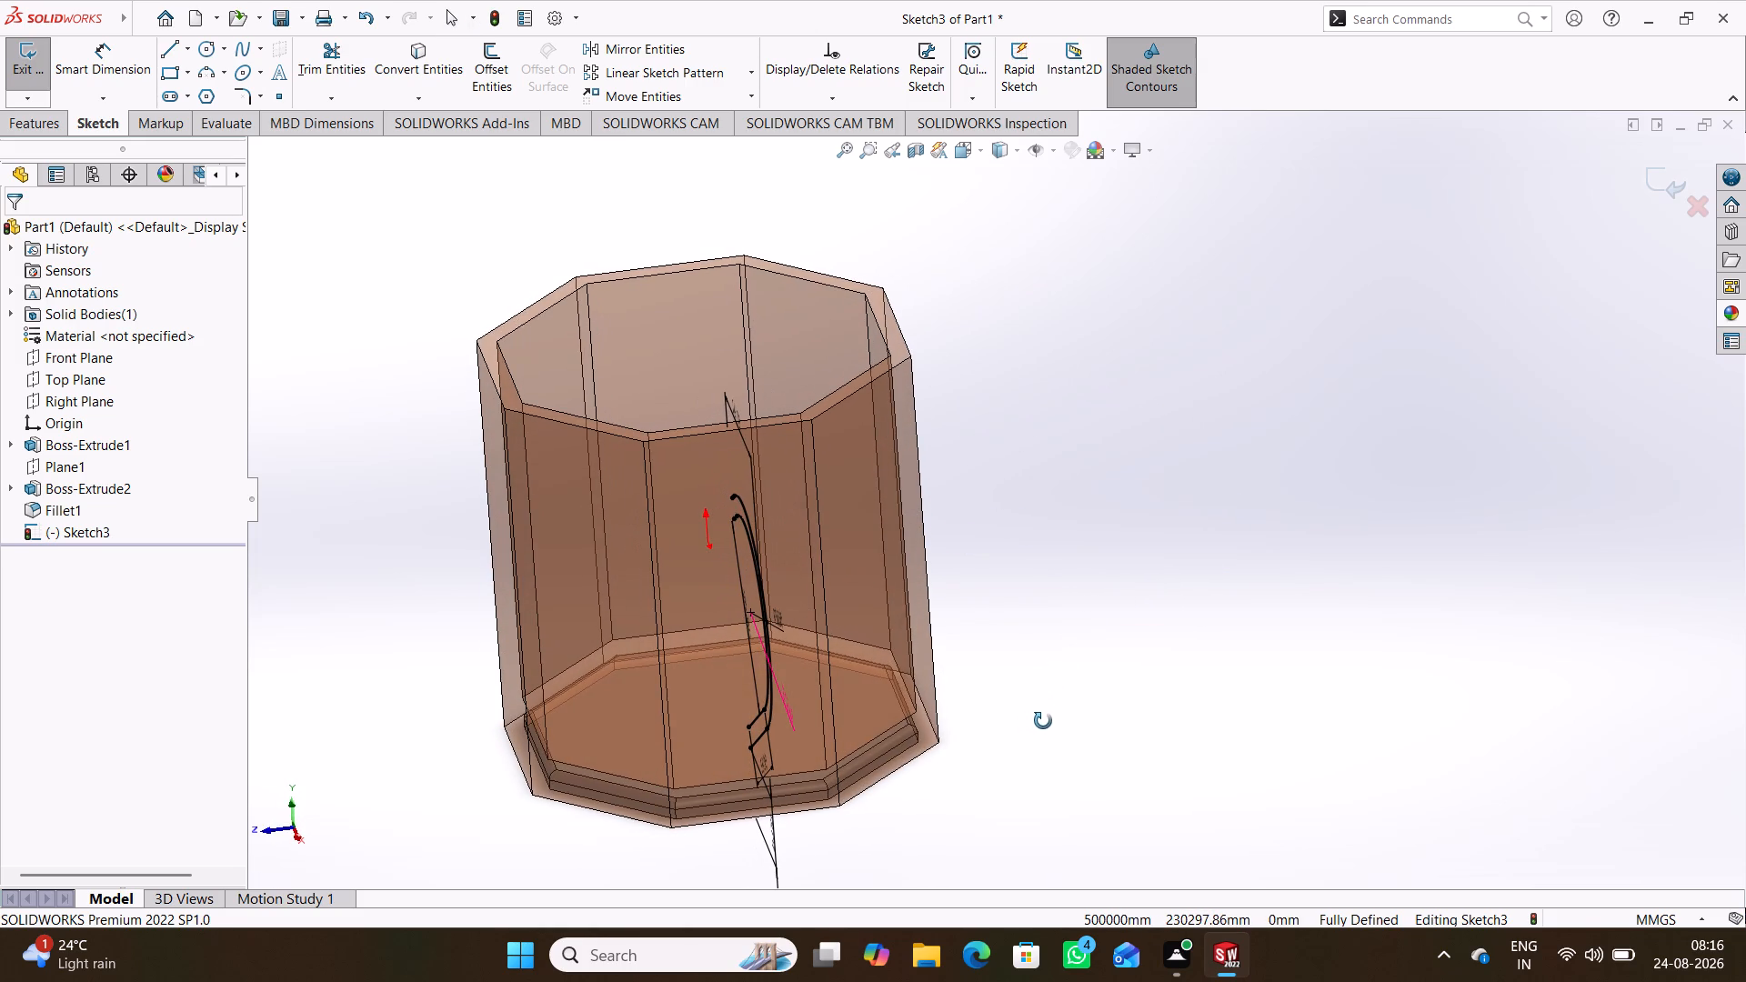
pyautogui.moveTo(1043, 721); pyautogui.dragTo(1189, 751, button='middle')
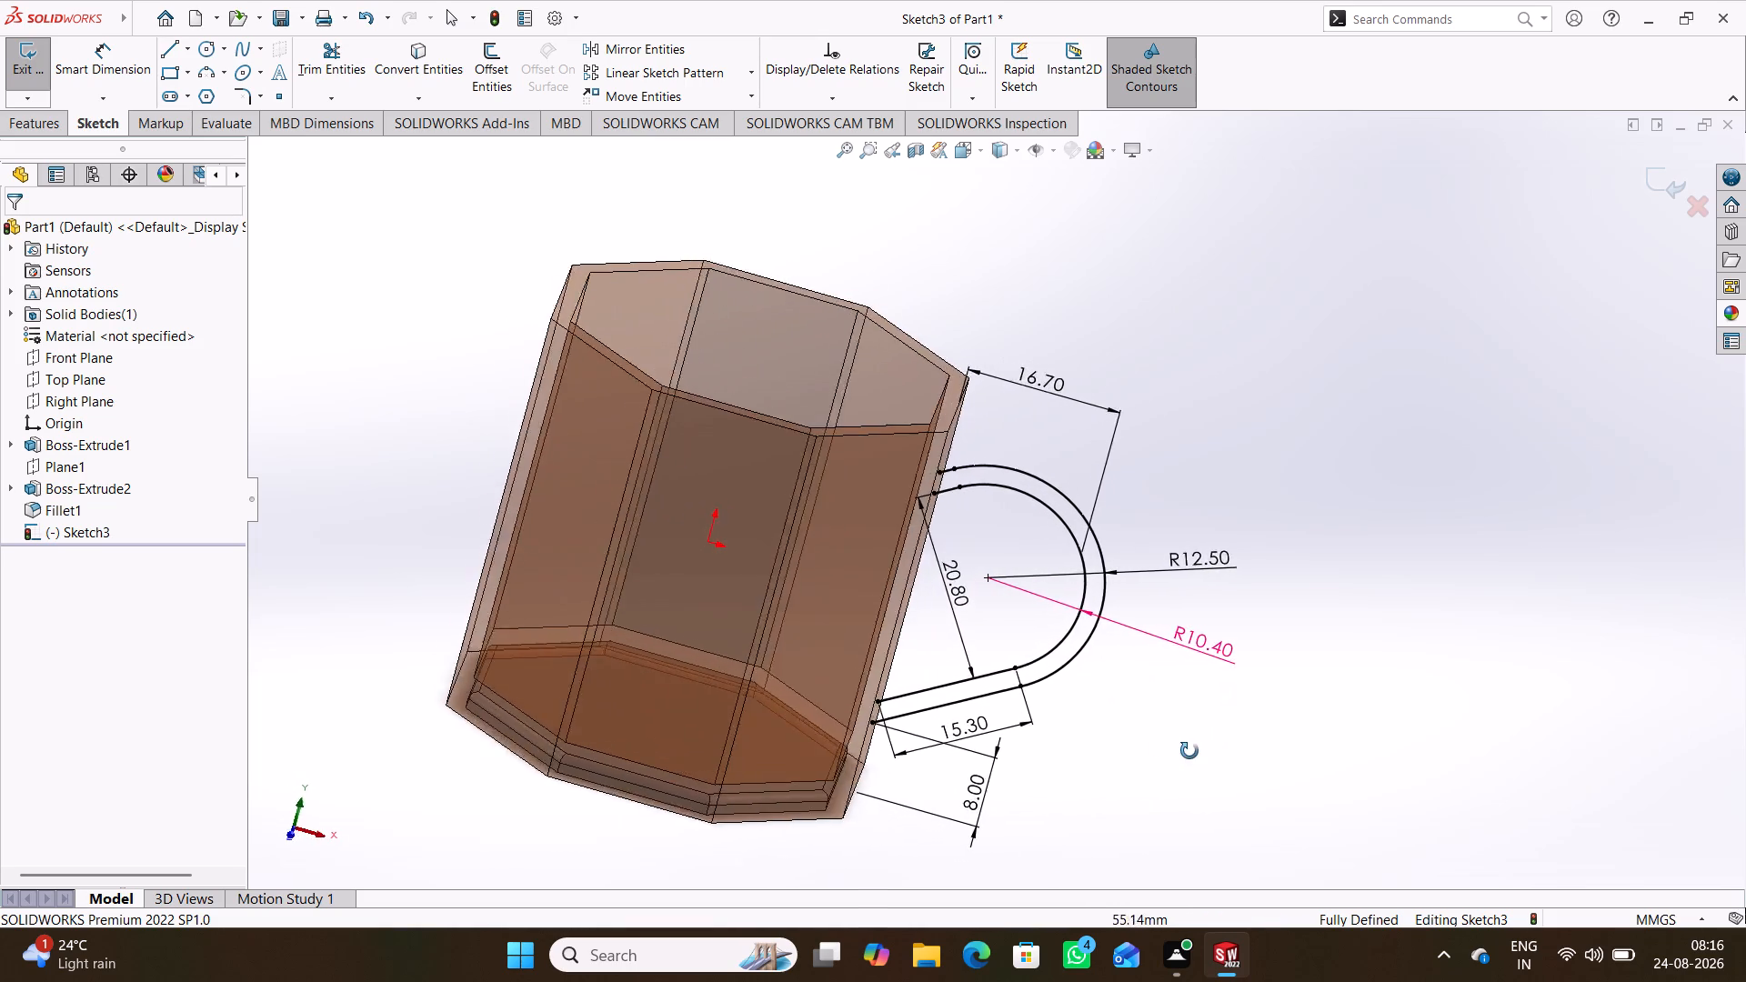
pyautogui.moveTo(1189, 751); pyautogui.dragTo(1247, 627, button='middle')
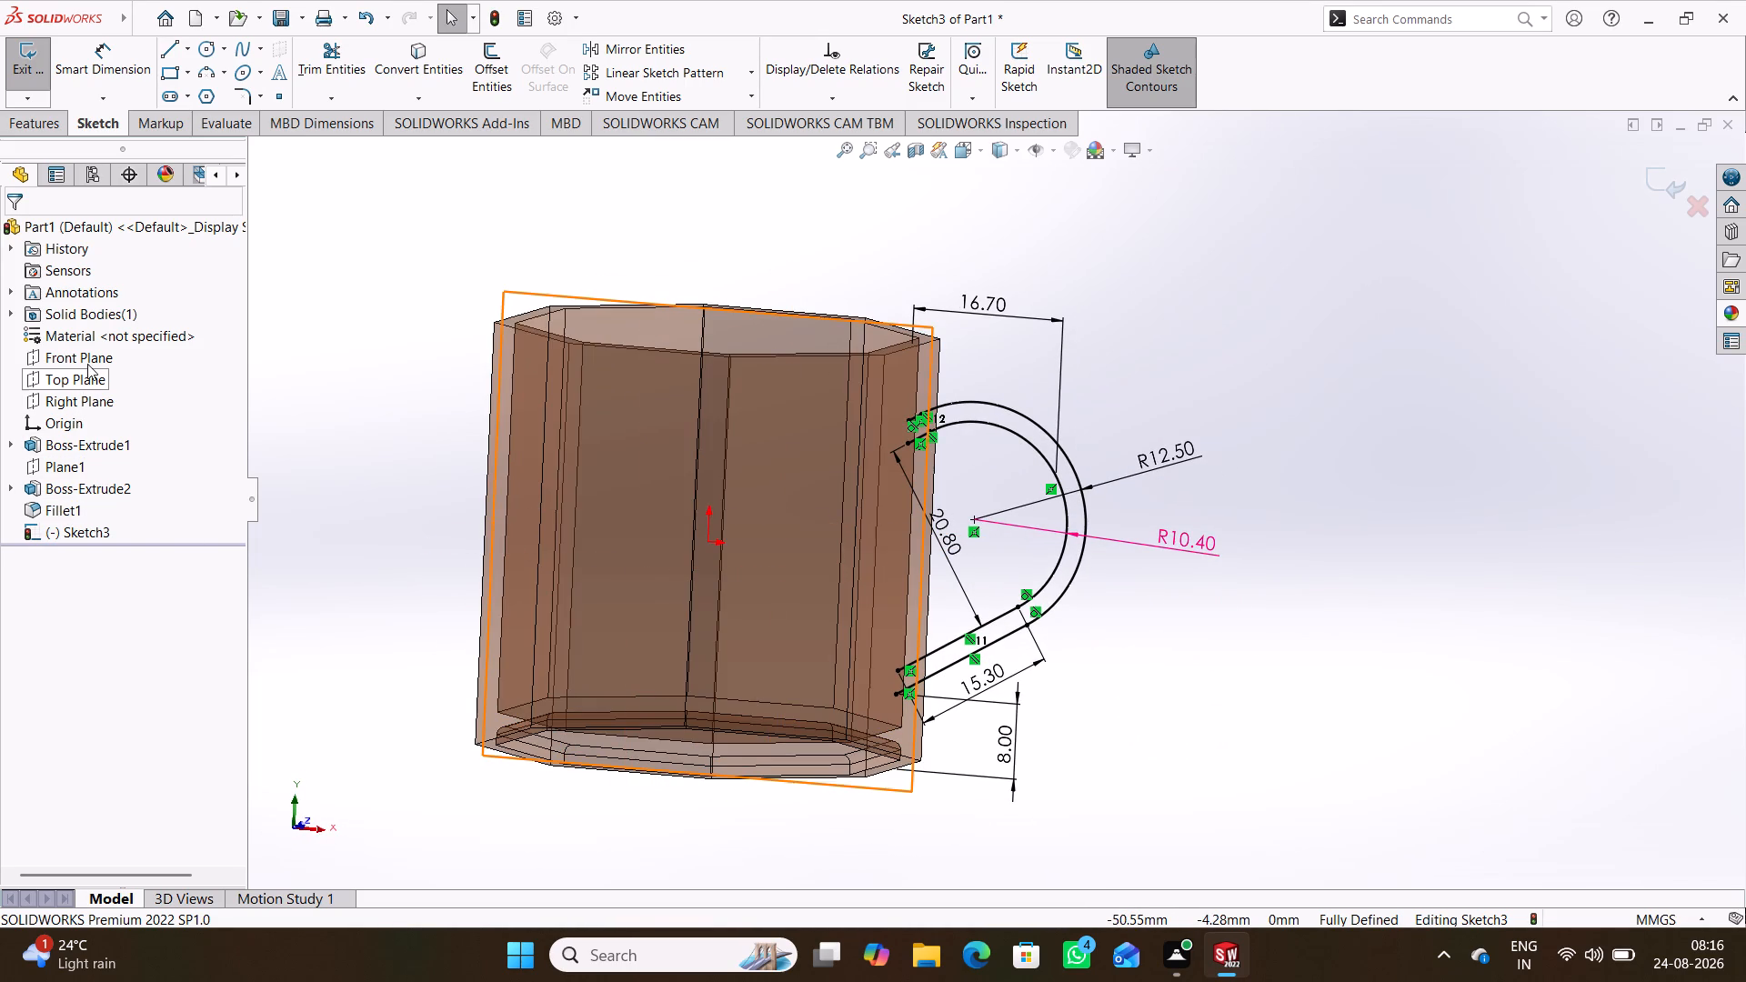
pyautogui.hotkey('ctrl', '1')
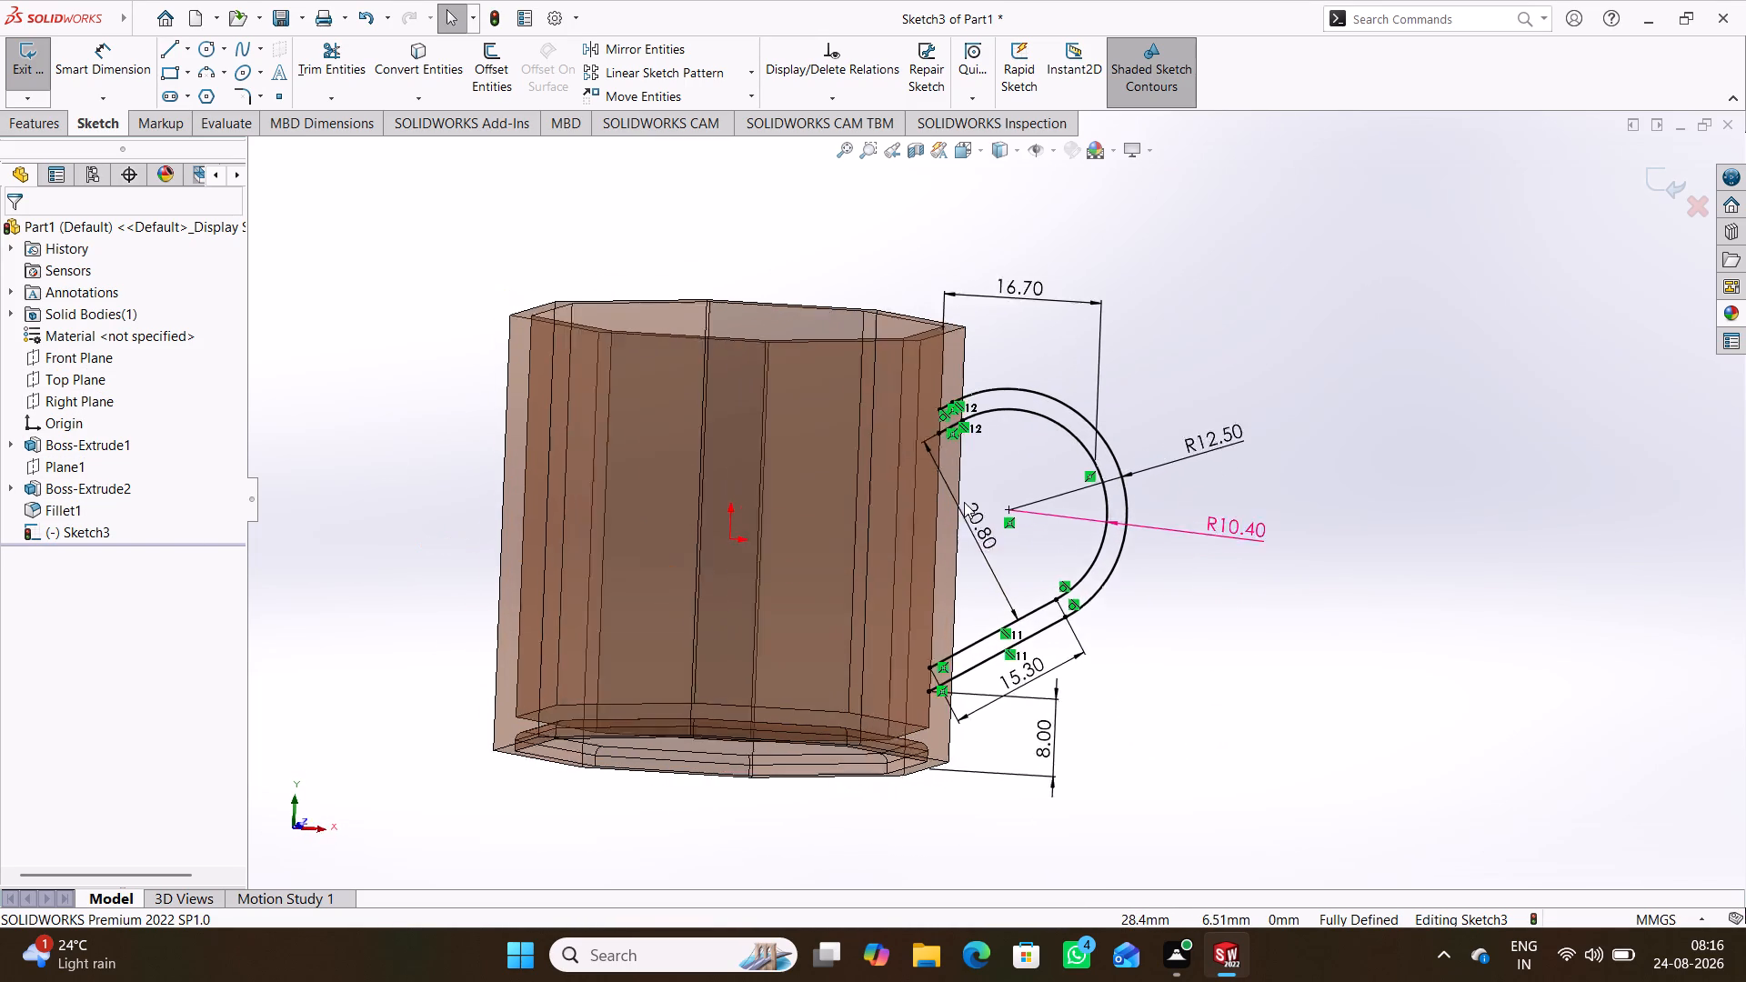
# Close the upper and lower ends of the handle profile with vertical lines along the mug wall, and exit the sketch.
pyautogui.scroll(-5, 1190, 479)
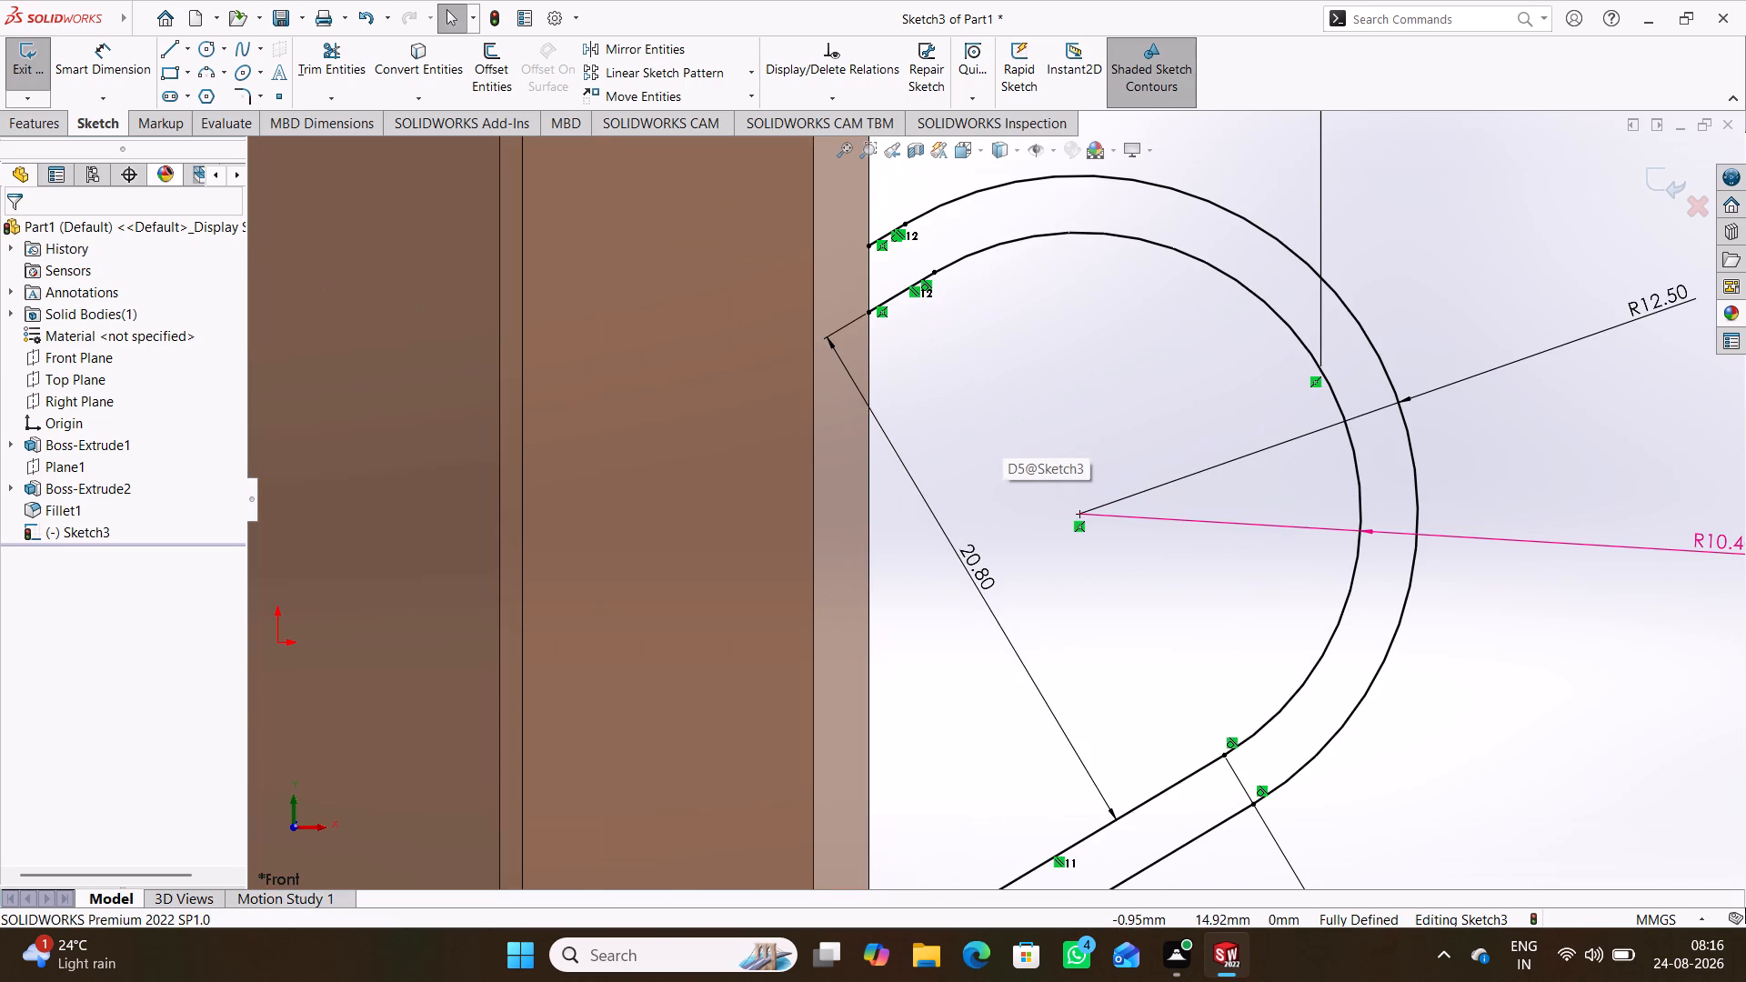
pyautogui.click(167, 55)
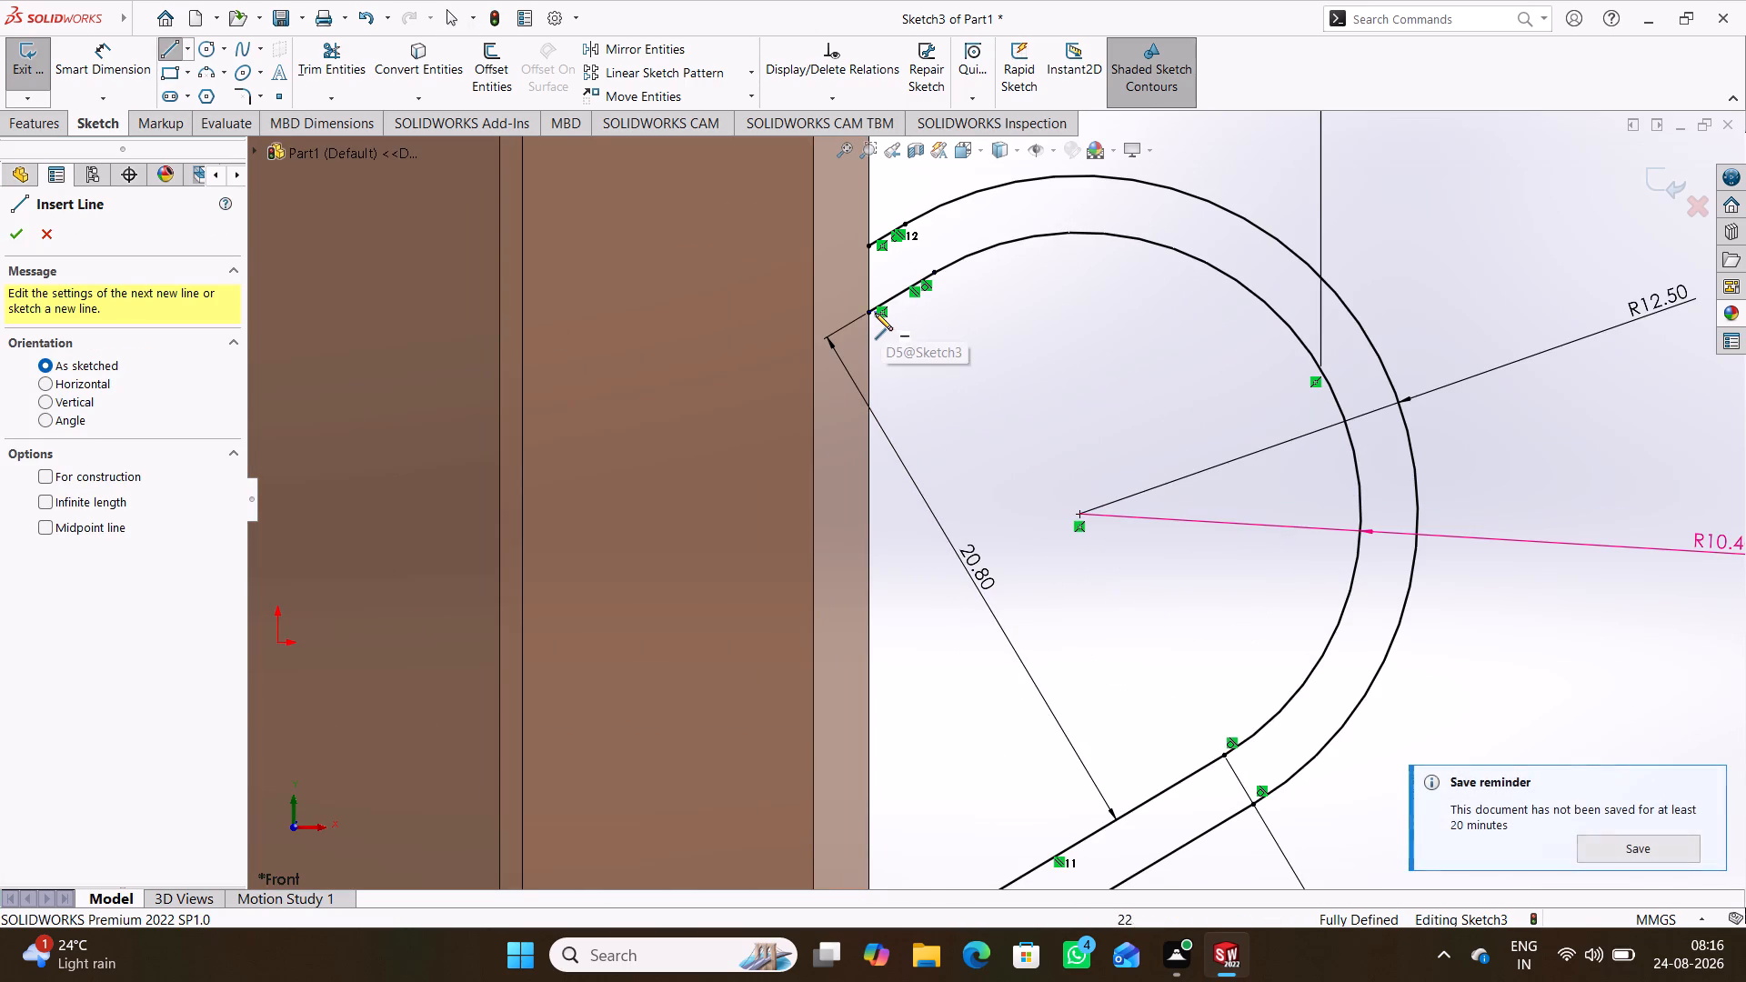
pyautogui.click(873, 312)
pyautogui.click(868, 245)
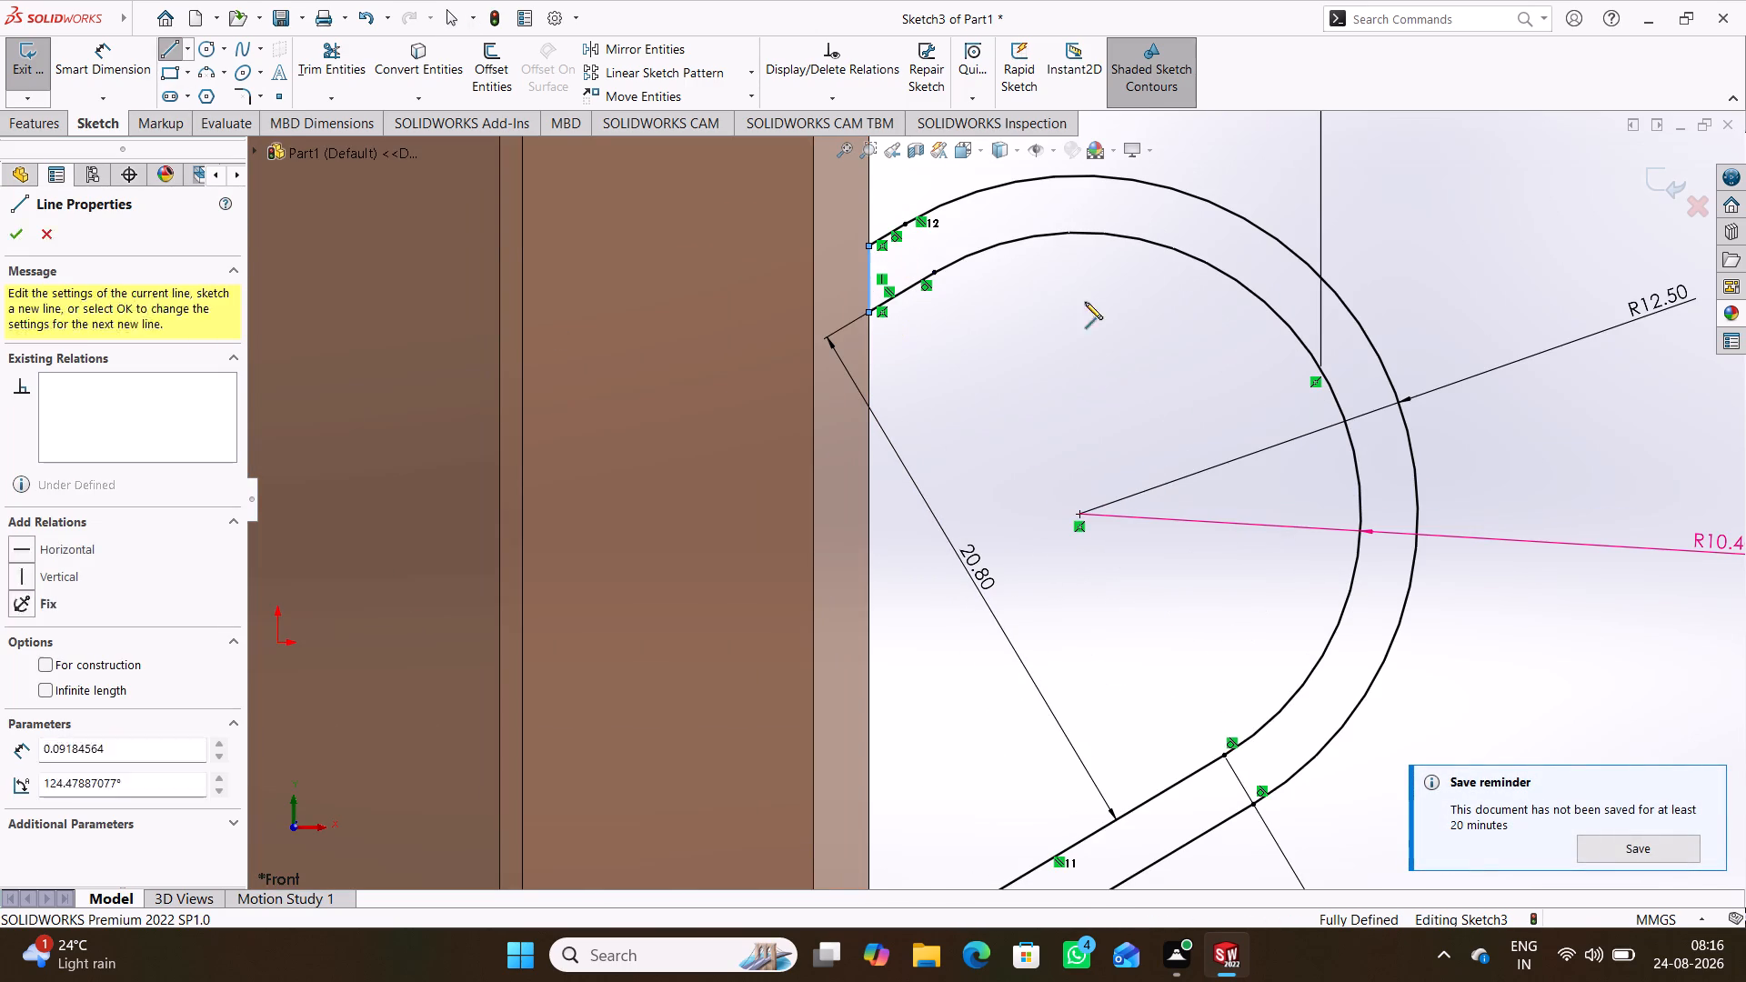
pyautogui.scroll(2, 1066, 693)
pyautogui.scroll(1, 996, 767)
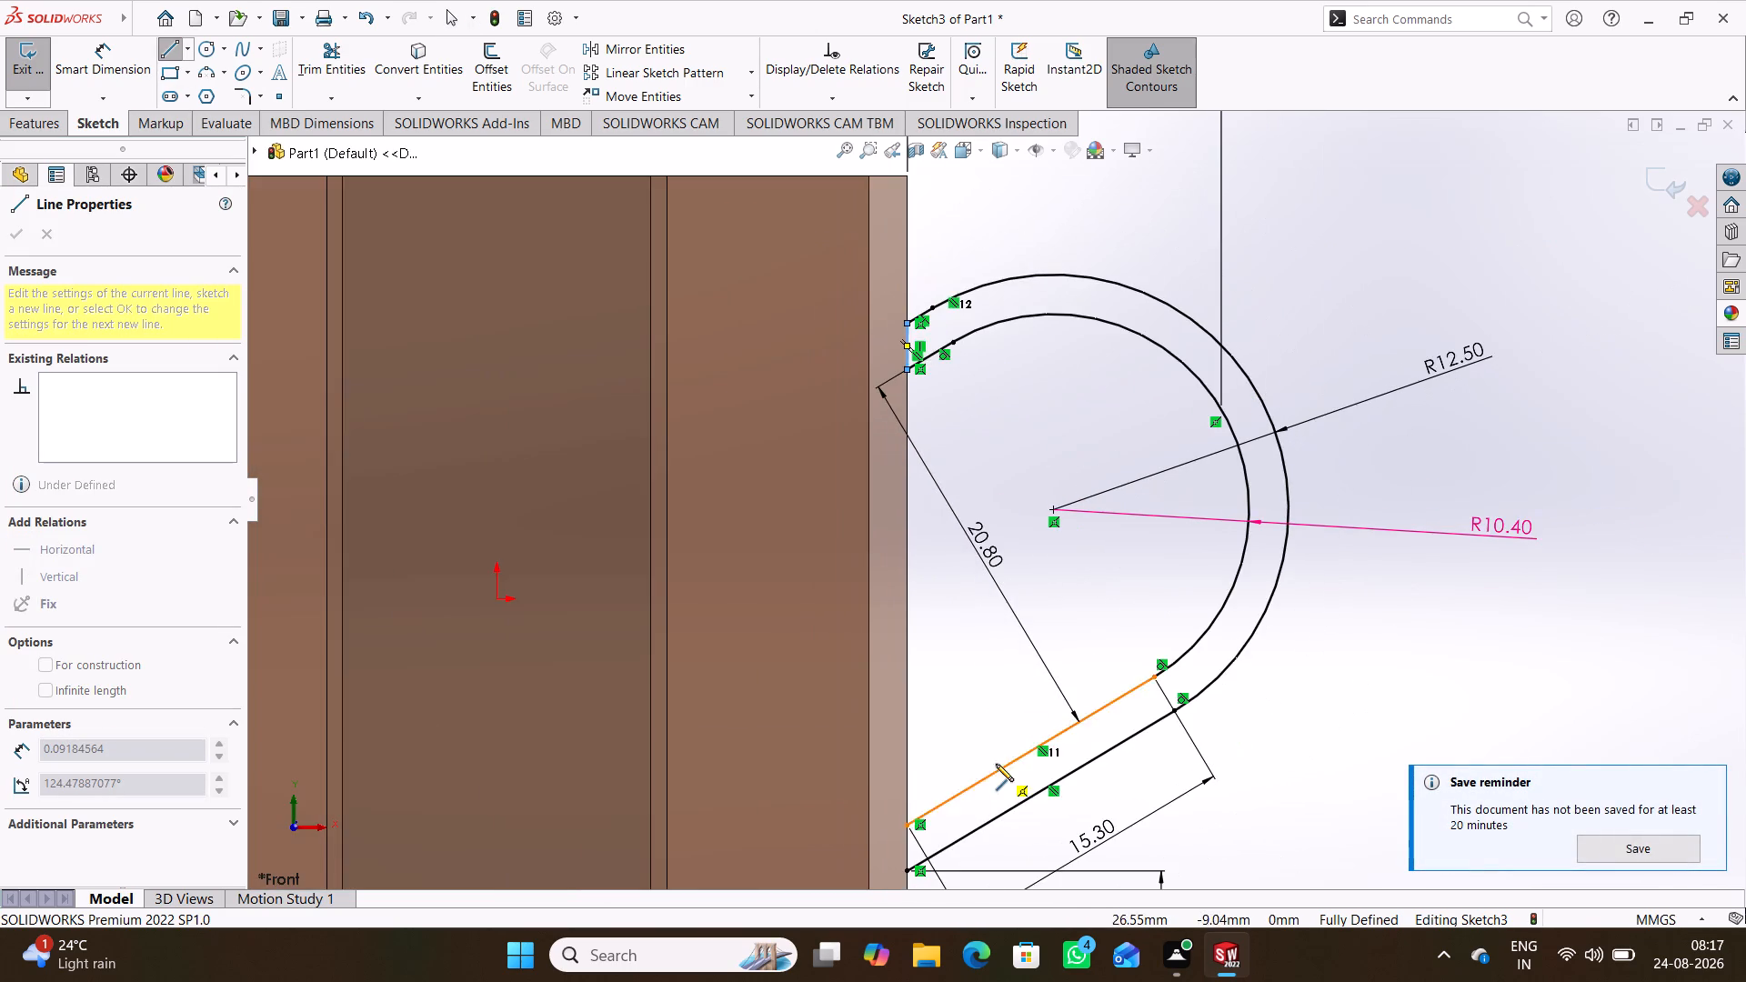
pyautogui.scroll(2, 996, 764)
pyautogui.scroll(-4, 977, 754)
pyautogui.scroll(-2, 926, 670)
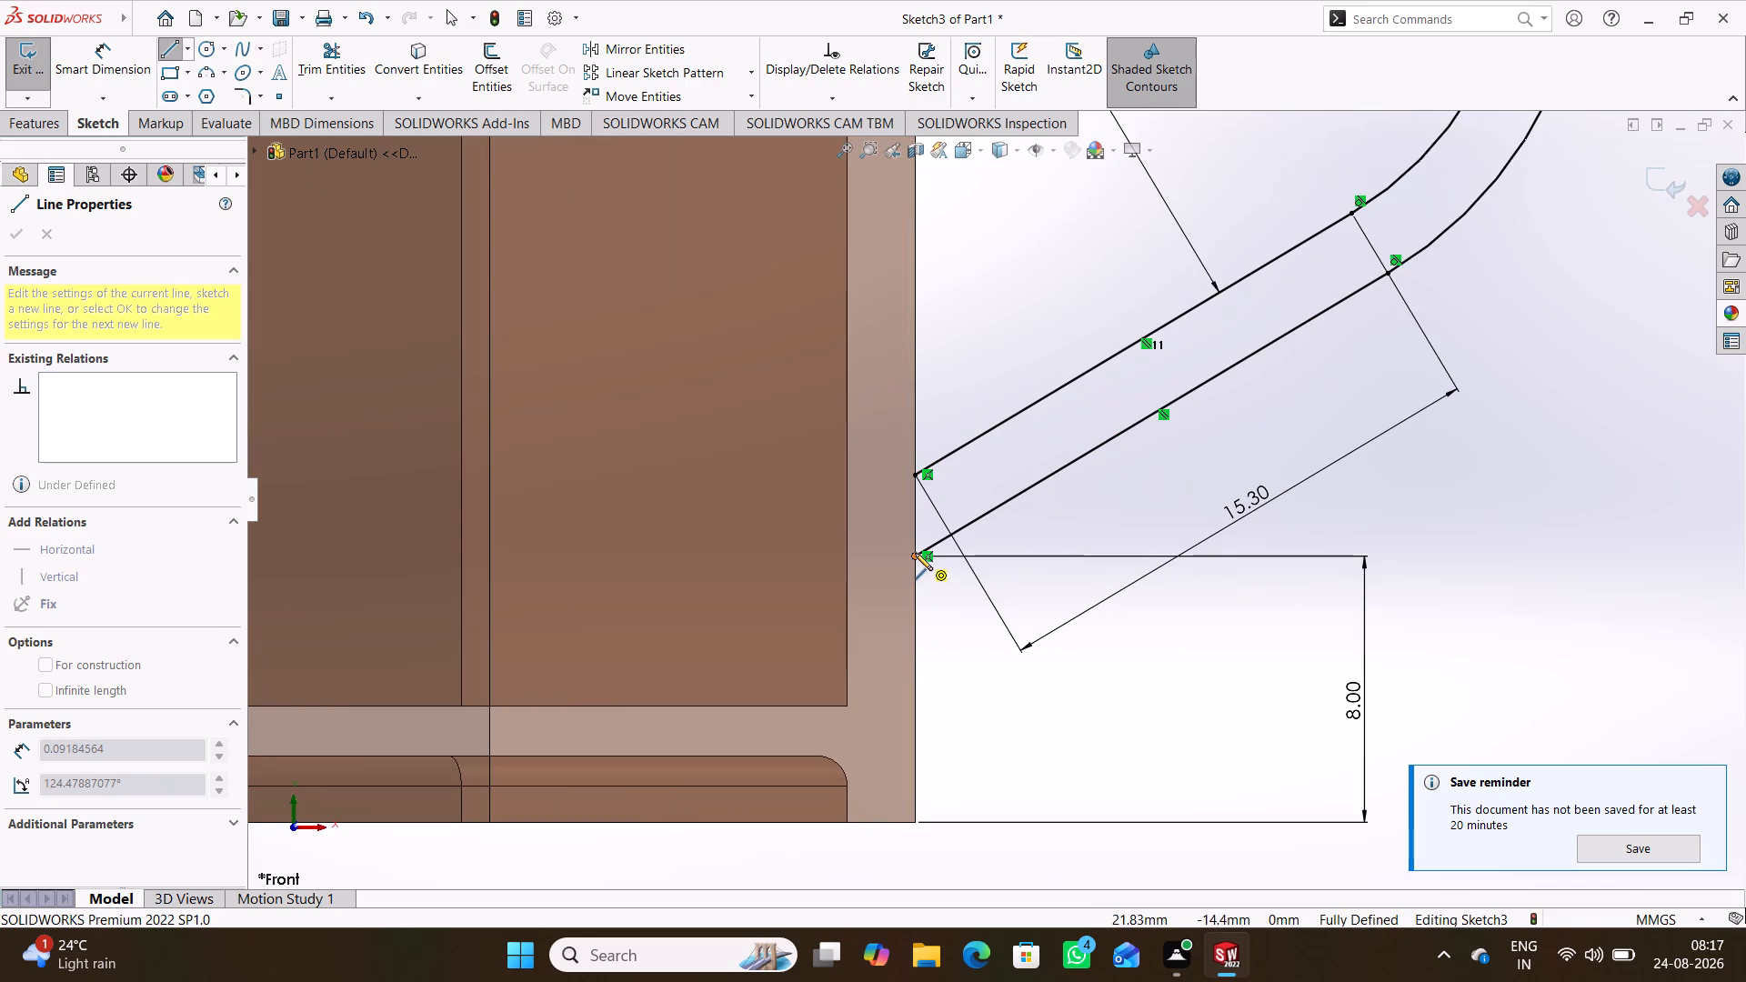
pyautogui.click(915, 553)
pyautogui.click(917, 477)
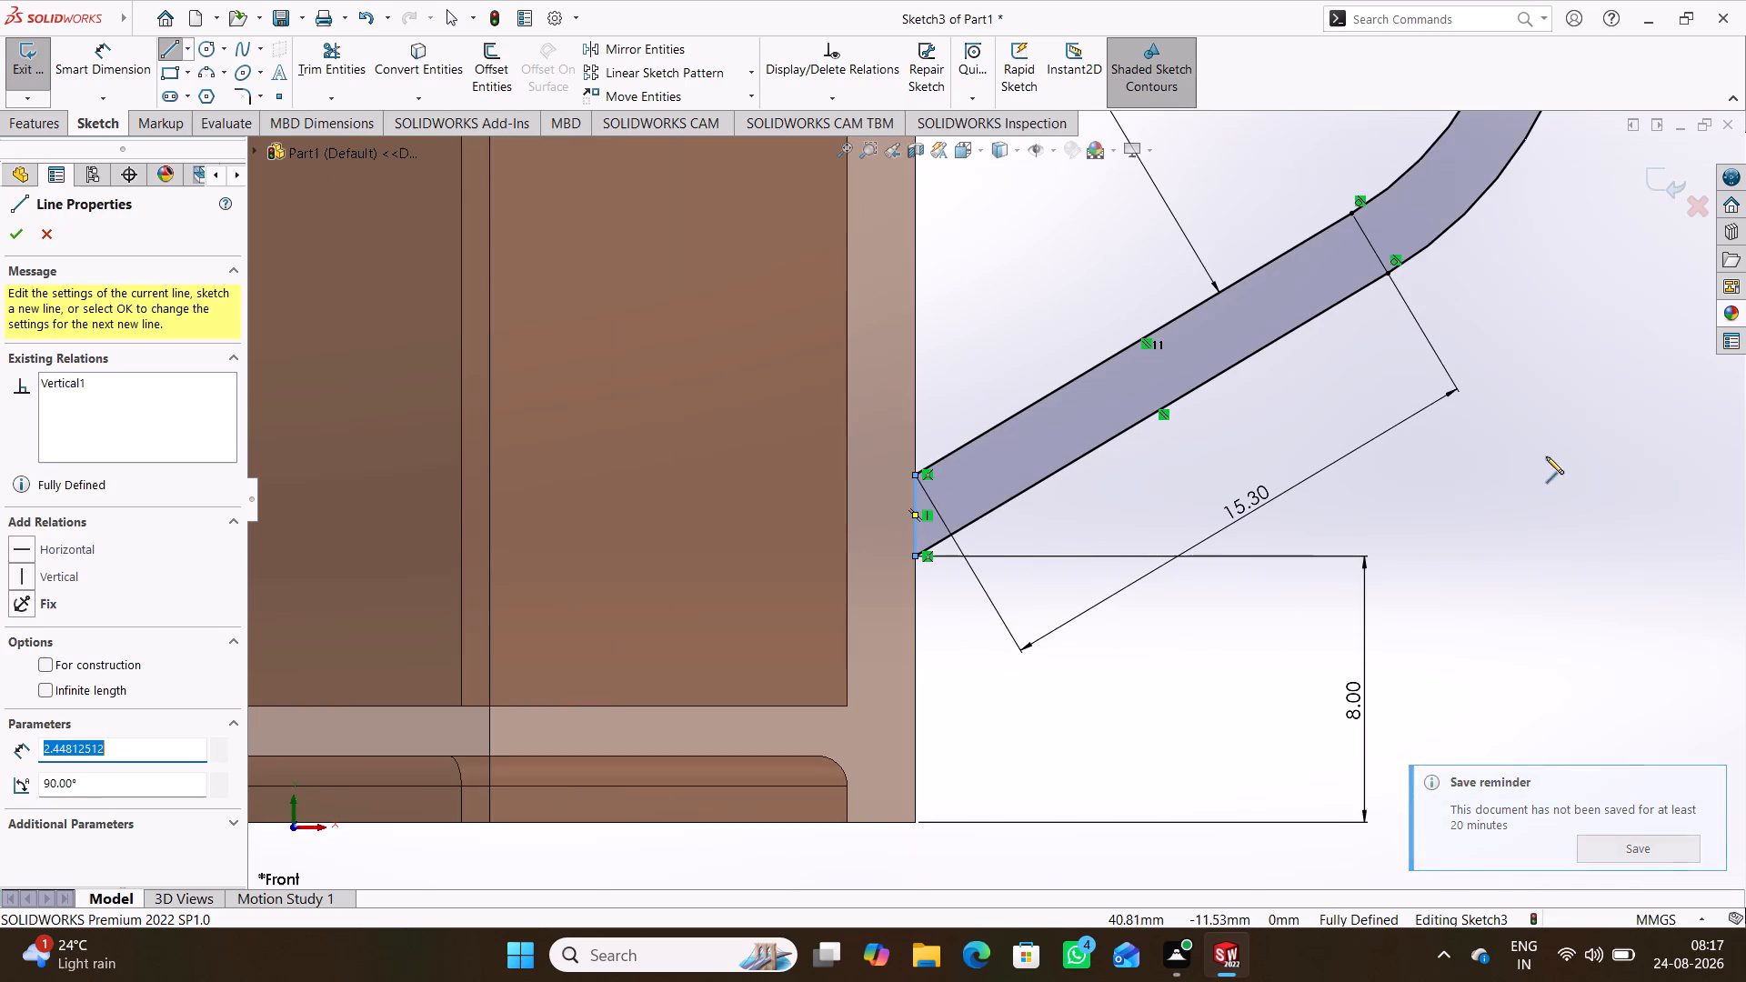
pyautogui.rightClick(1546, 457)
pyautogui.click(1573, 466)
pyautogui.scroll(6, 1309, 390)
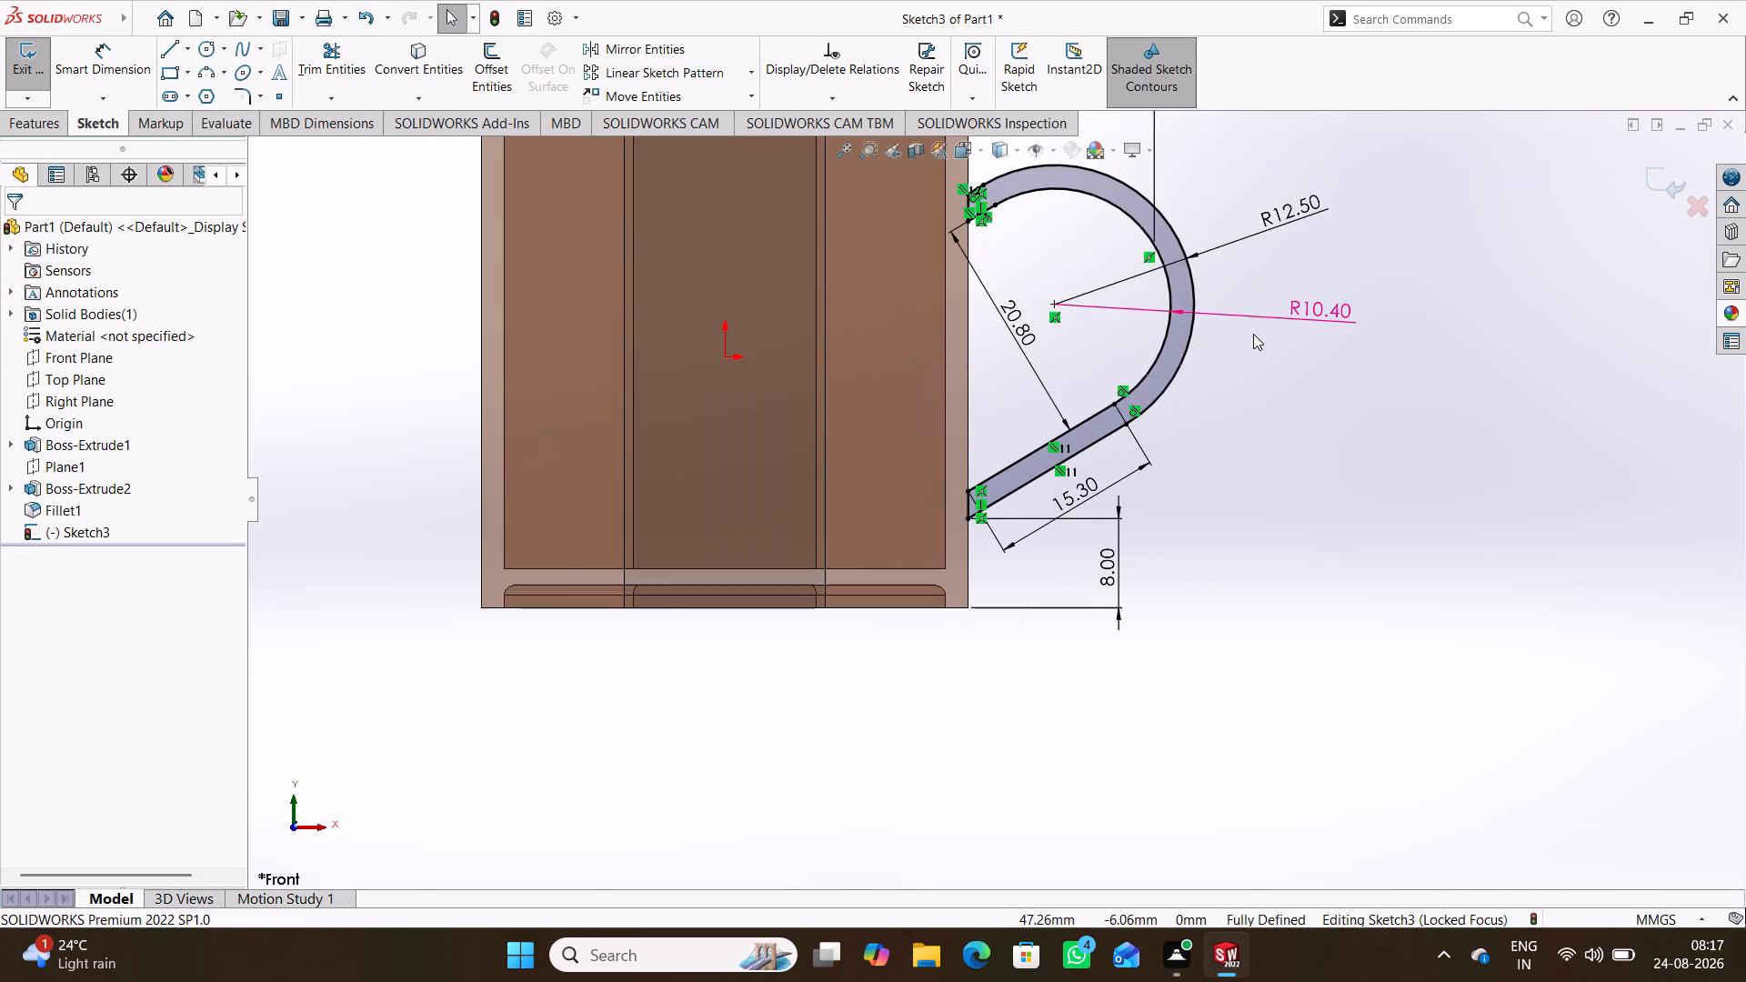
pyautogui.scroll(2, 1253, 296)
pyautogui.scroll(-3, 1177, 245)
pyautogui.click(1666, 183)
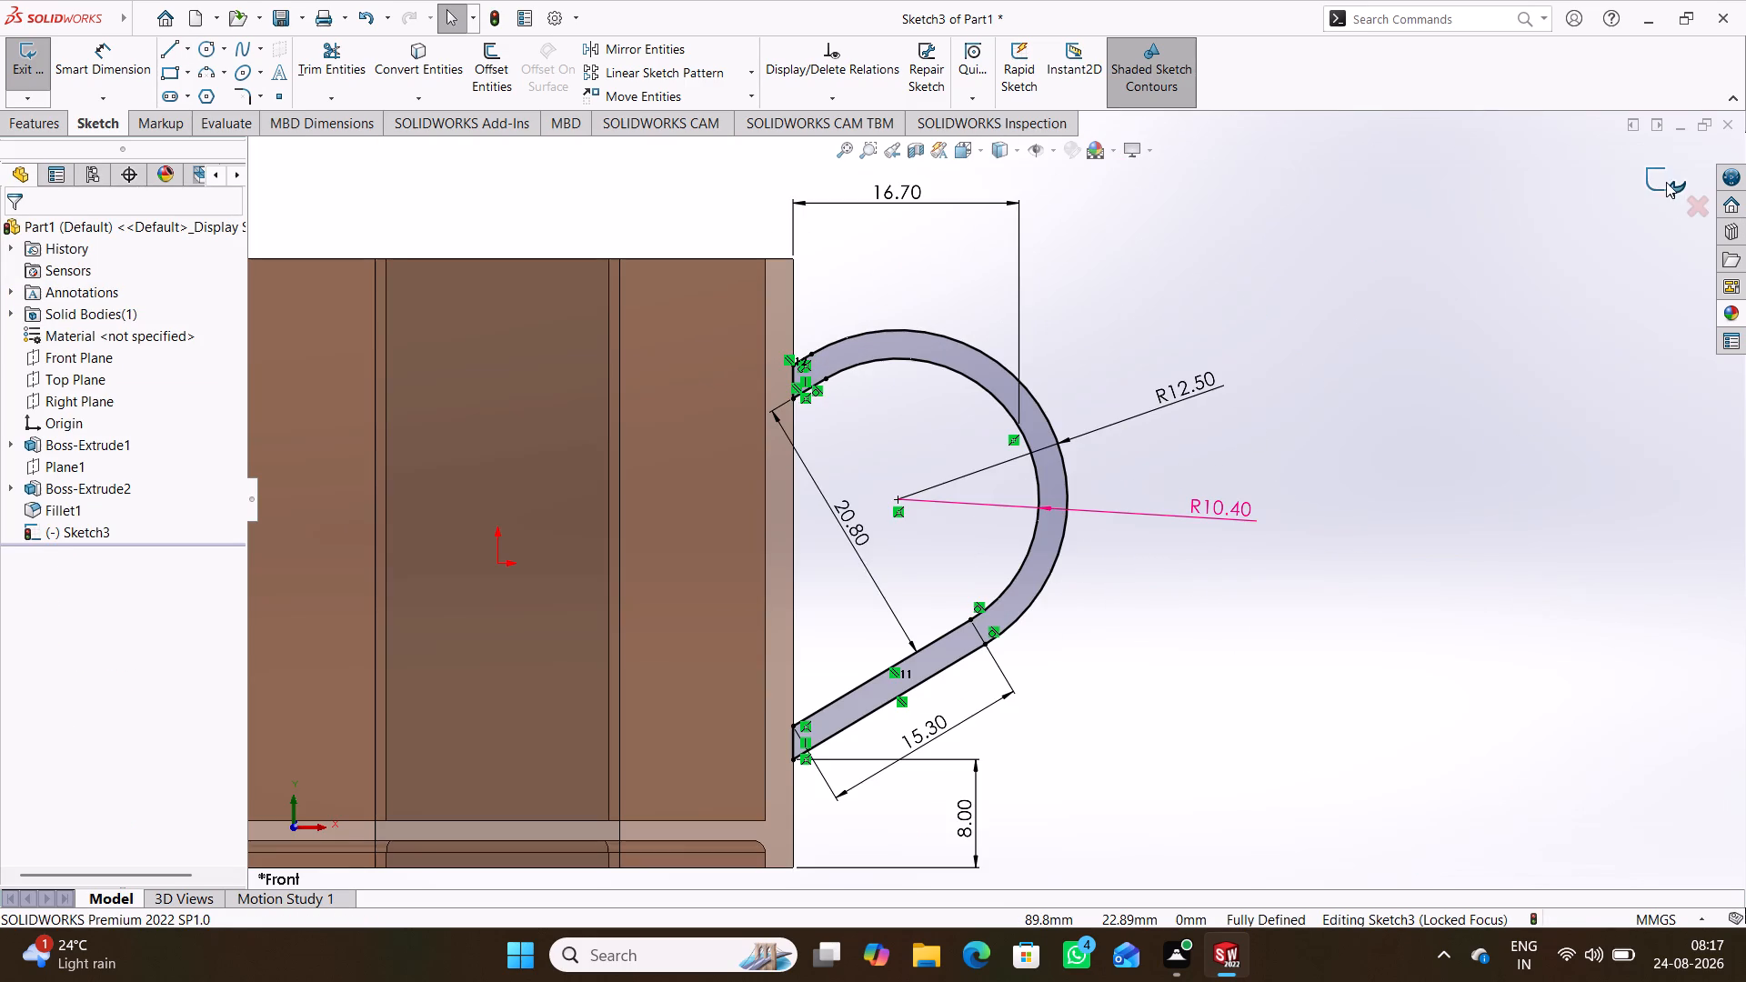
# Extrude the handle profile 3 mm as a mid-plane boss merged with the mug.
pyautogui.click(33, 66)
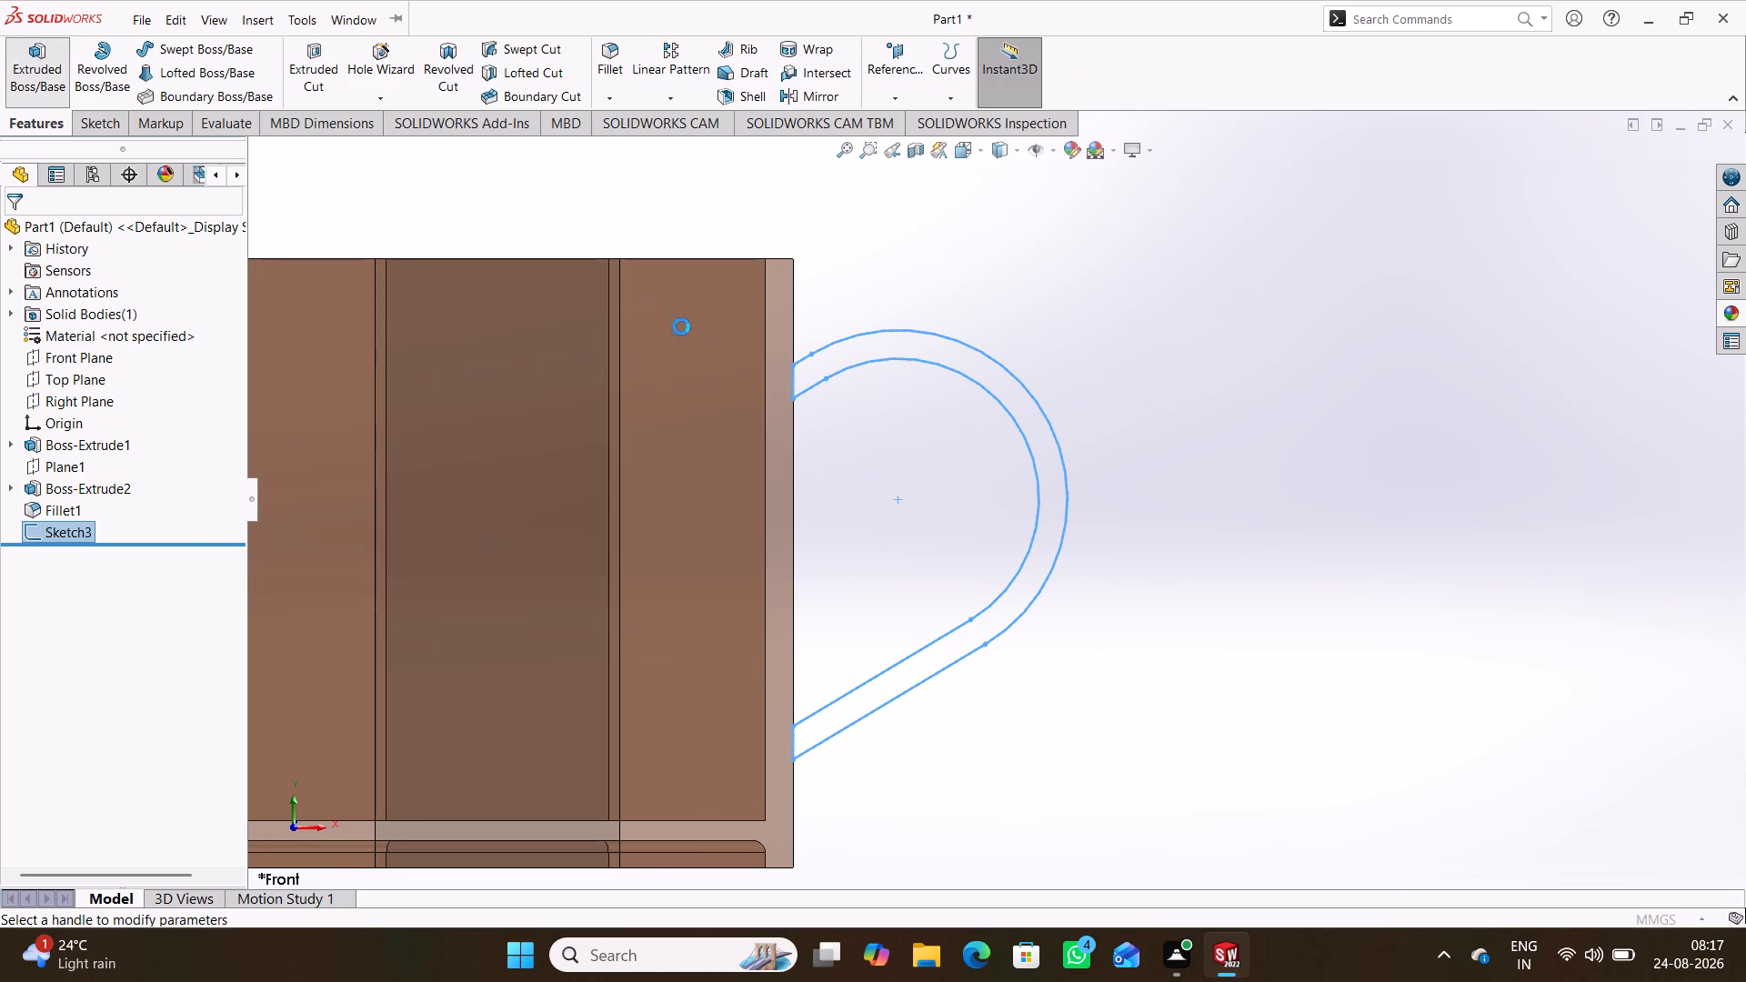
pyautogui.scroll(2, 902, 366)
pyautogui.moveTo(1134, 496); pyautogui.dragTo(1120, 512, button='middle')
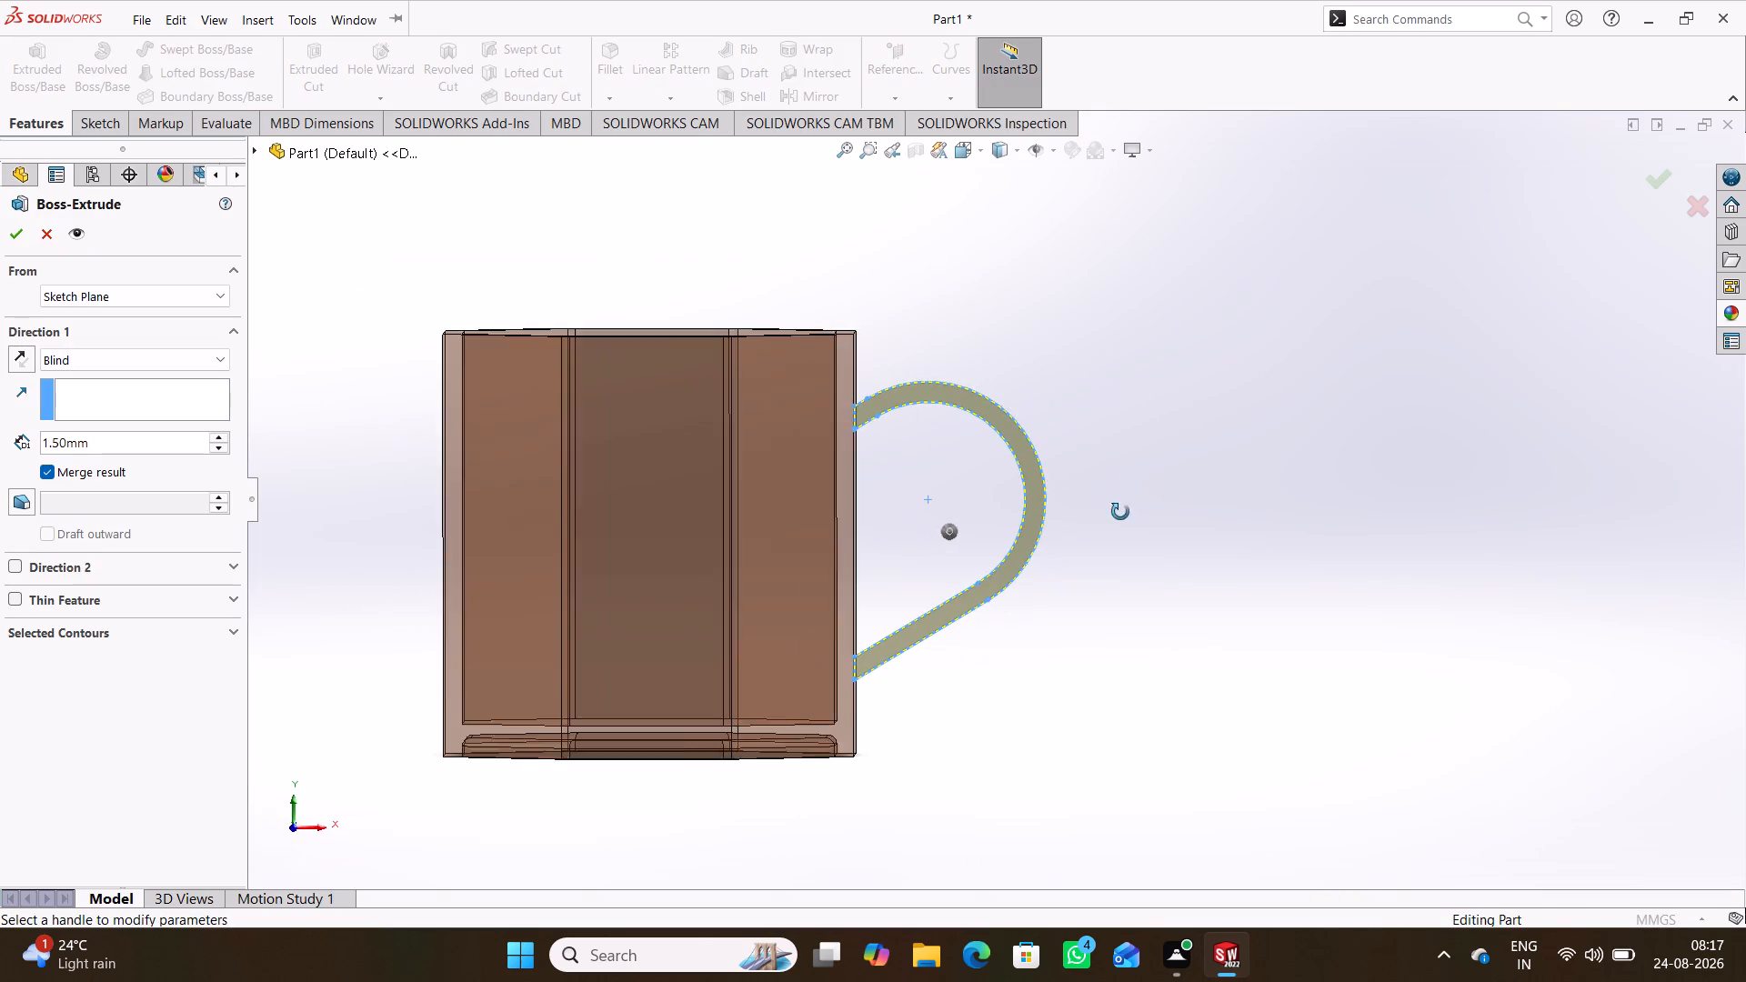
pyautogui.moveTo(1120, 512); pyautogui.dragTo(988, 597, button='middle')
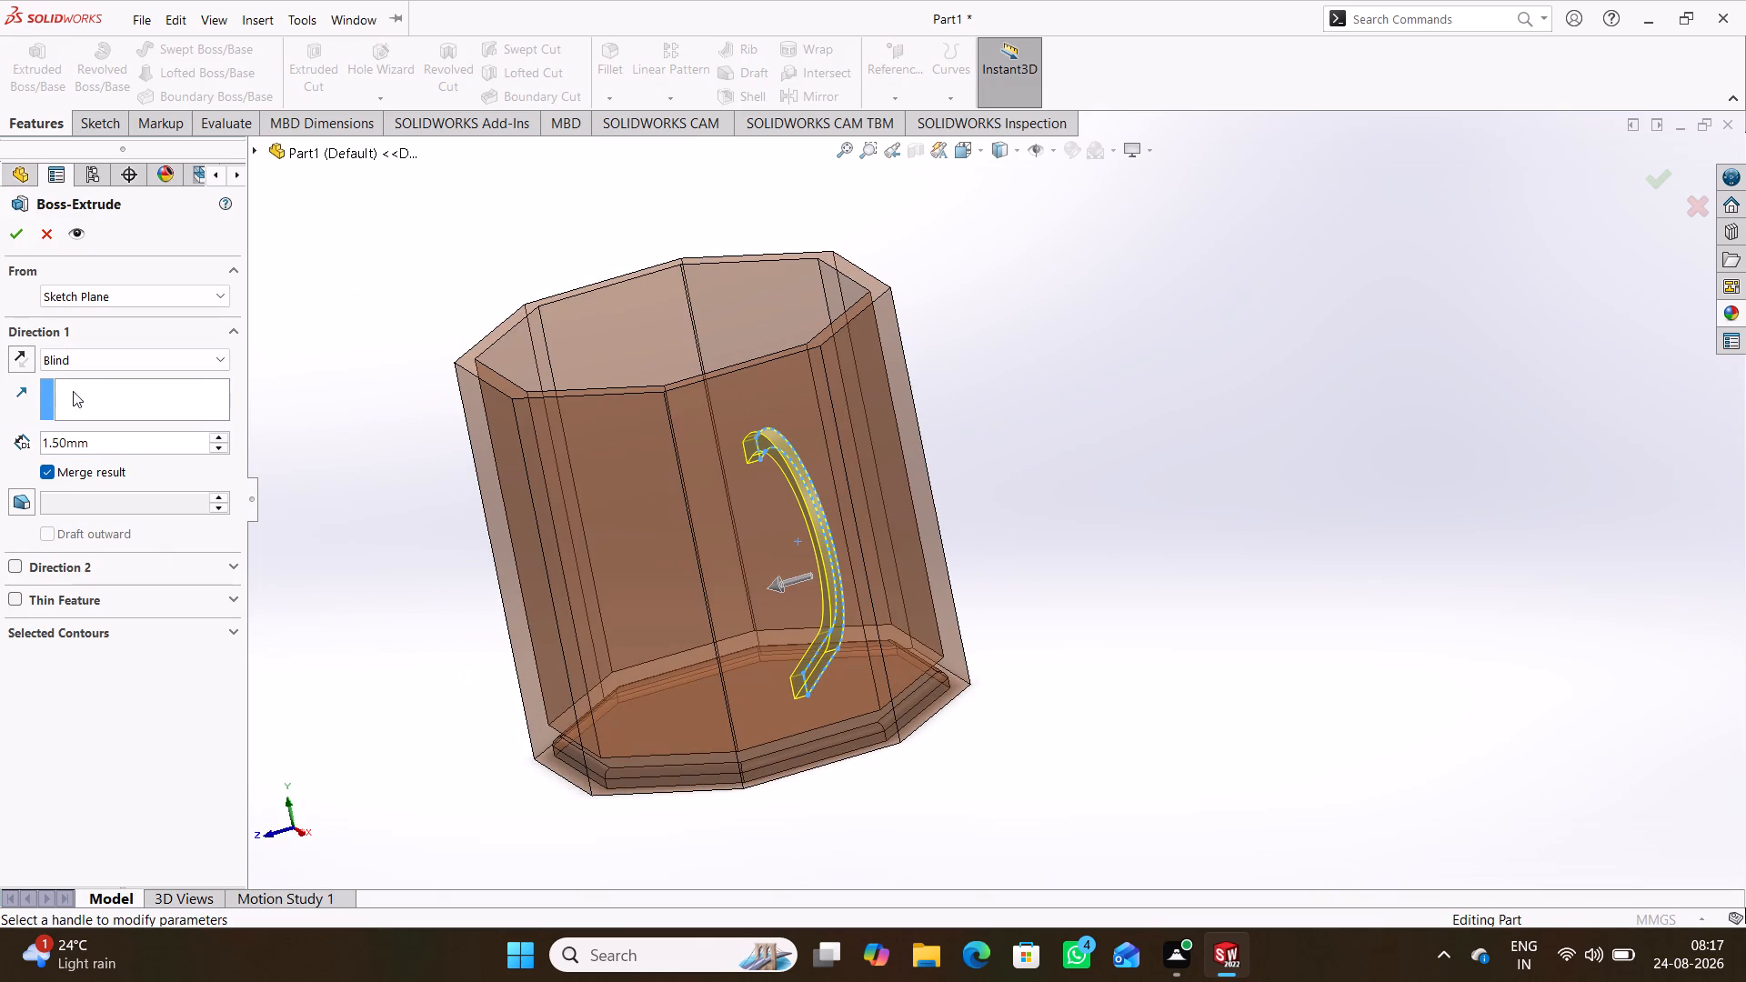
pyautogui.click(144, 366)
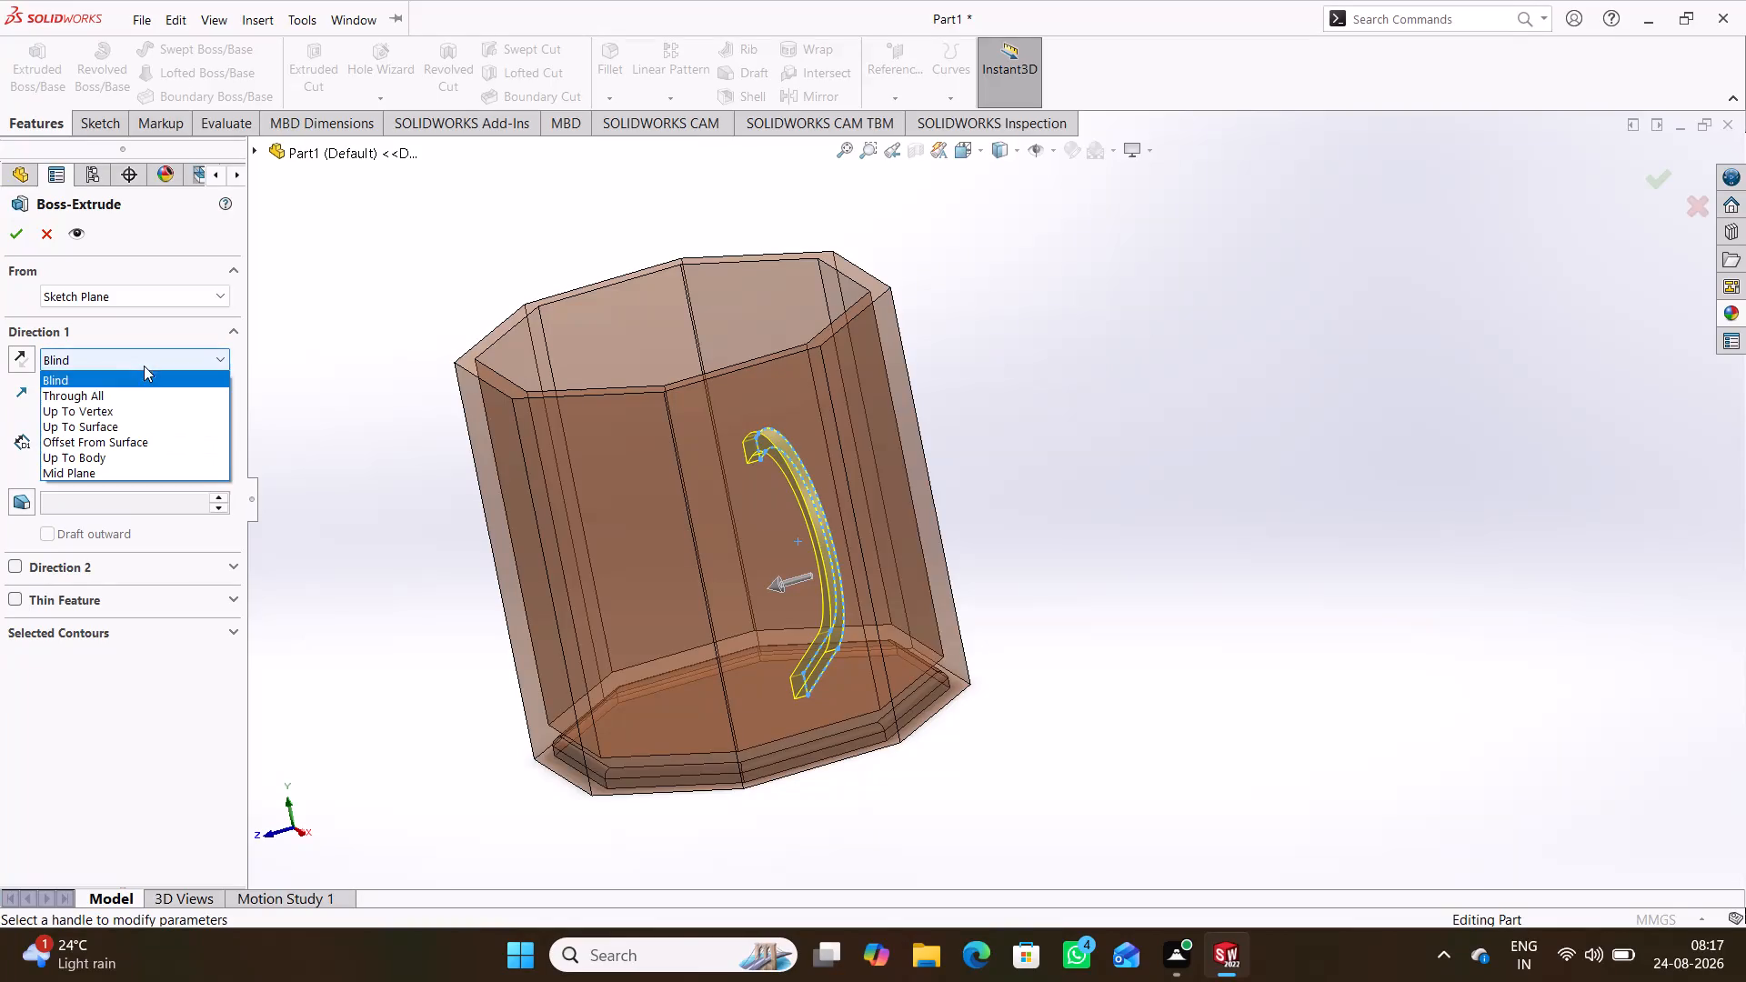
pyautogui.click(100, 471)
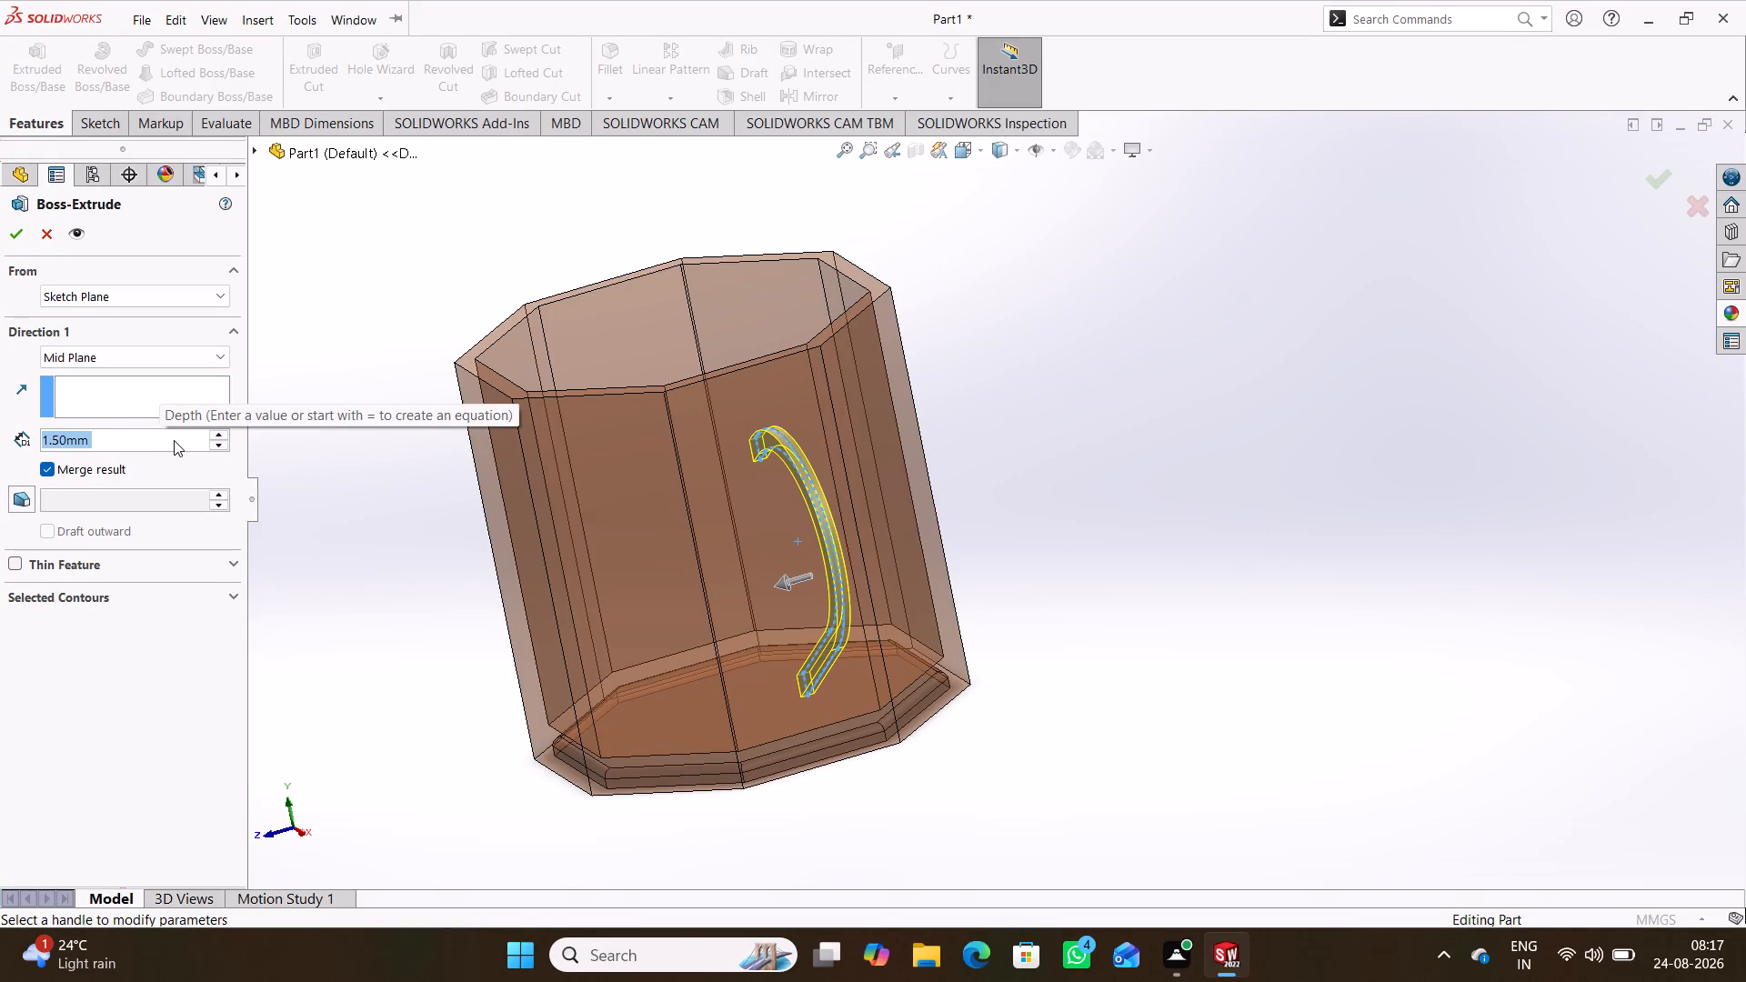
pyautogui.press('3')
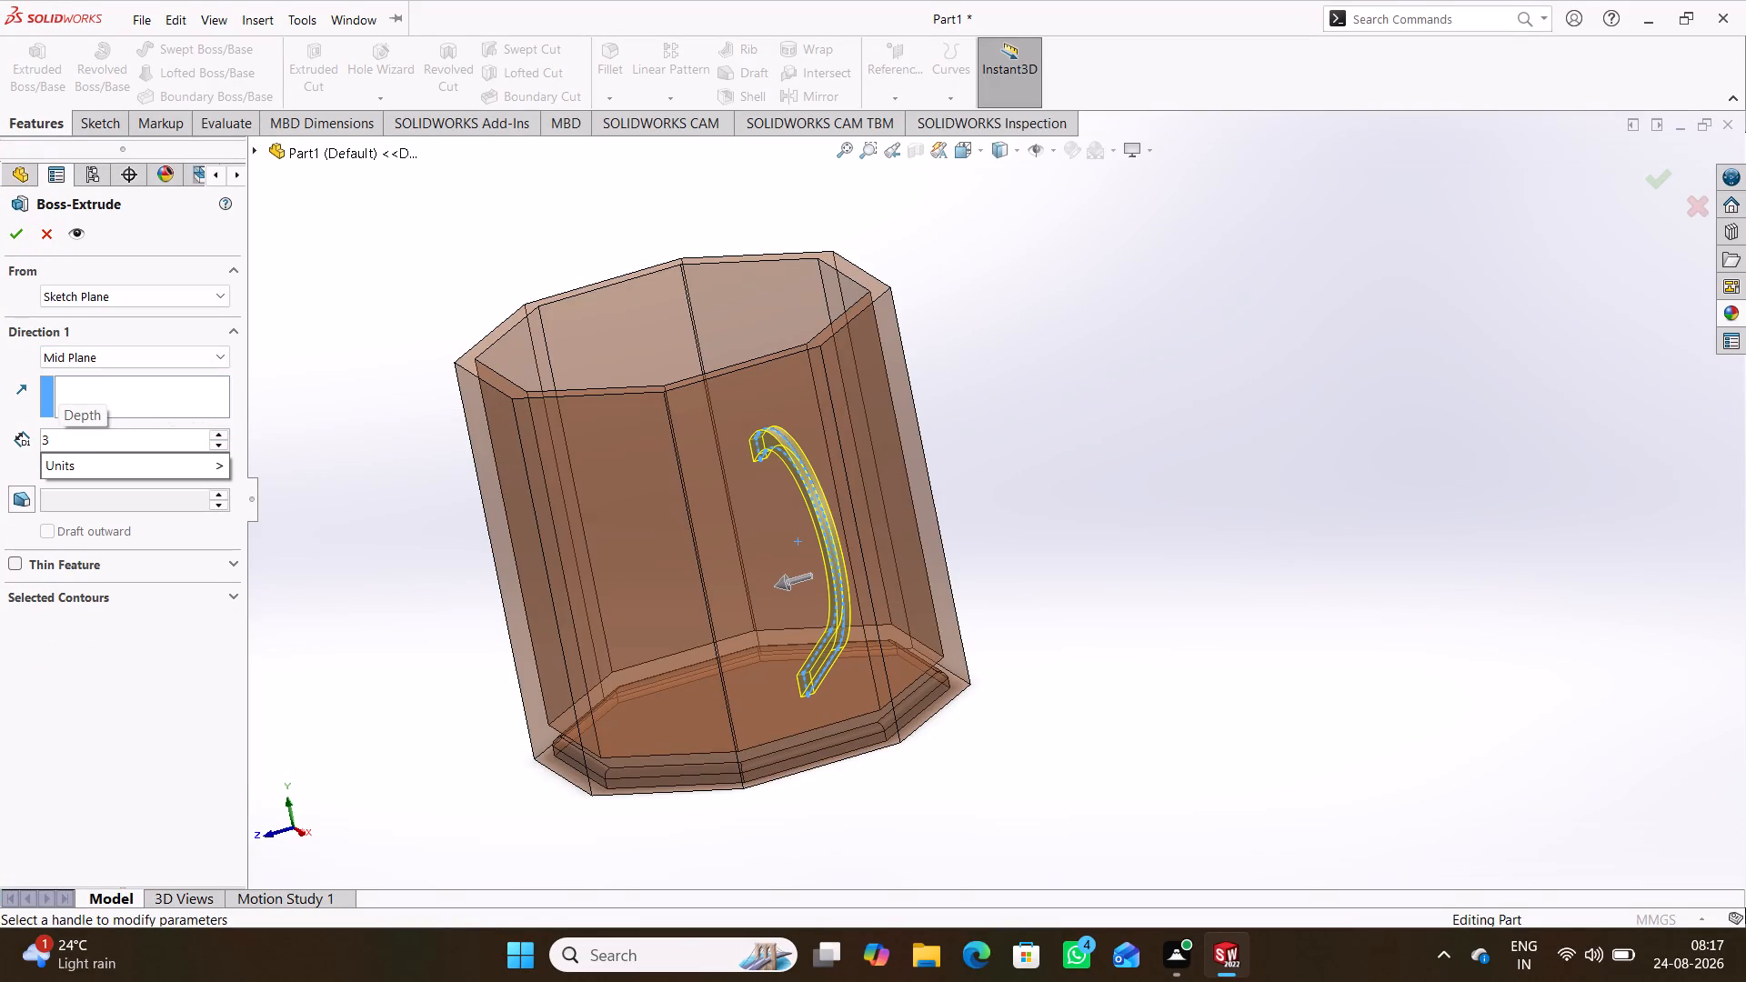
pyautogui.click(332, 365)
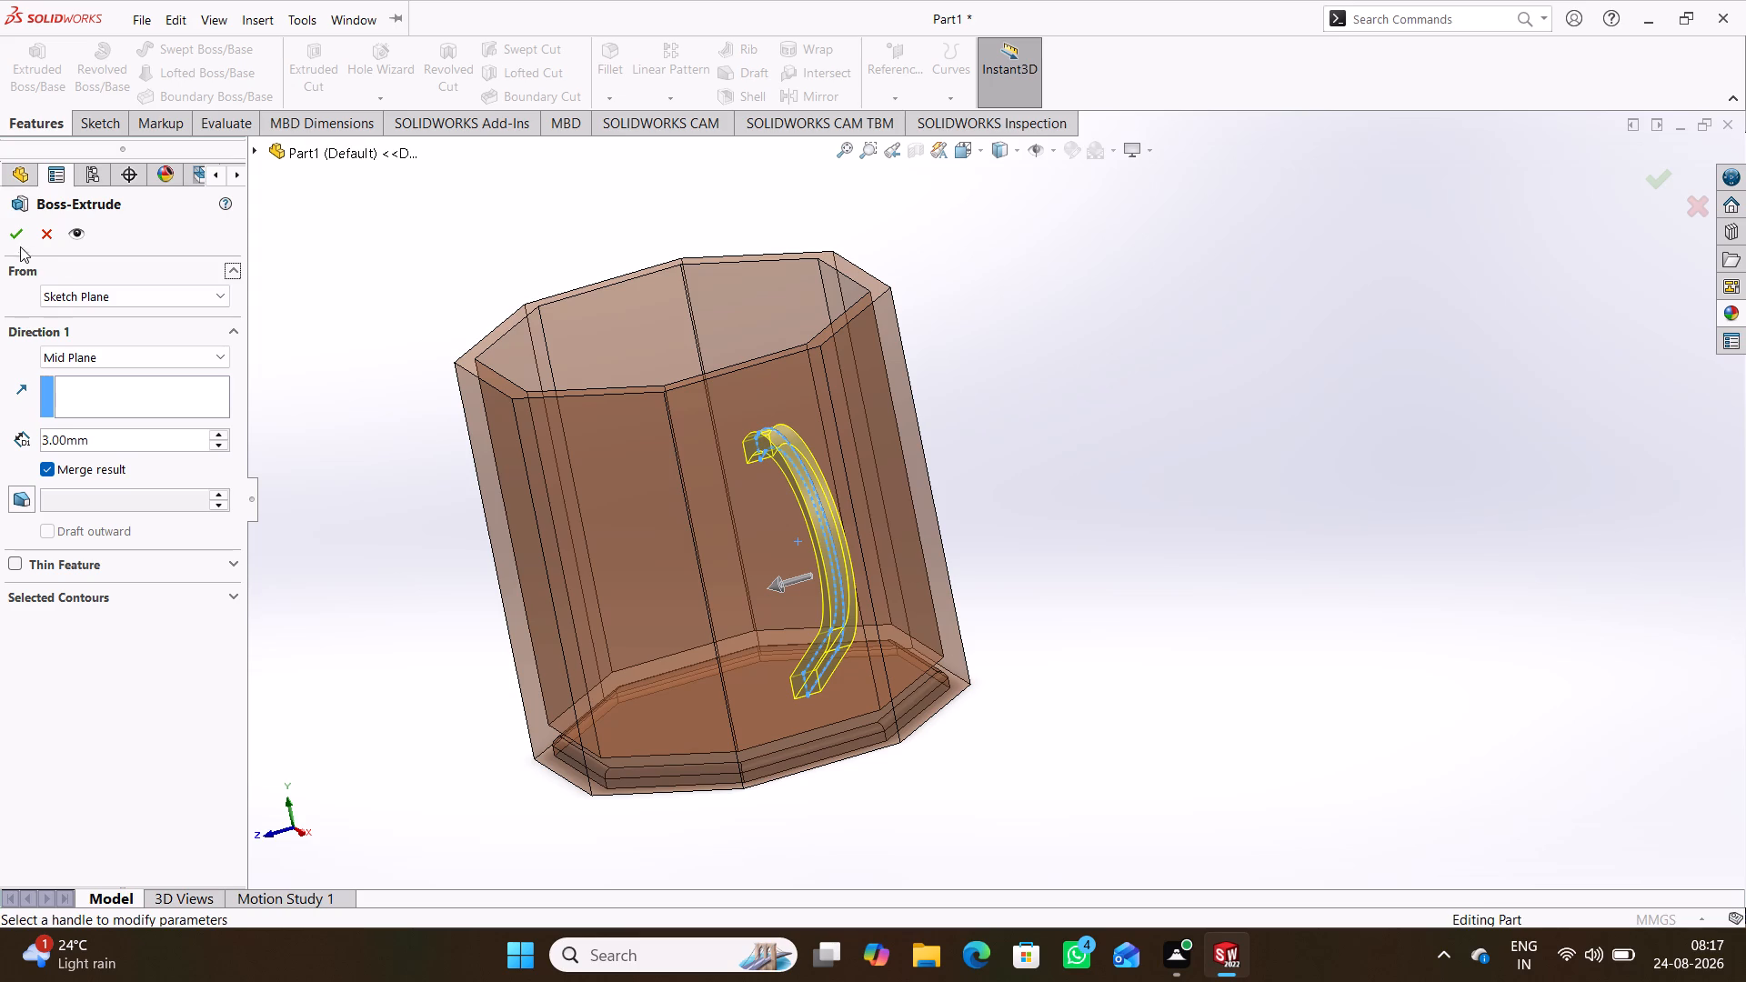
pyautogui.click(19, 241)
pyautogui.click(389, 427)
# Inspect the extruded handle and its joints with the mug wall from several angles.
pyautogui.moveTo(500, 571); pyautogui.dragTo(530, 565, button='middle')
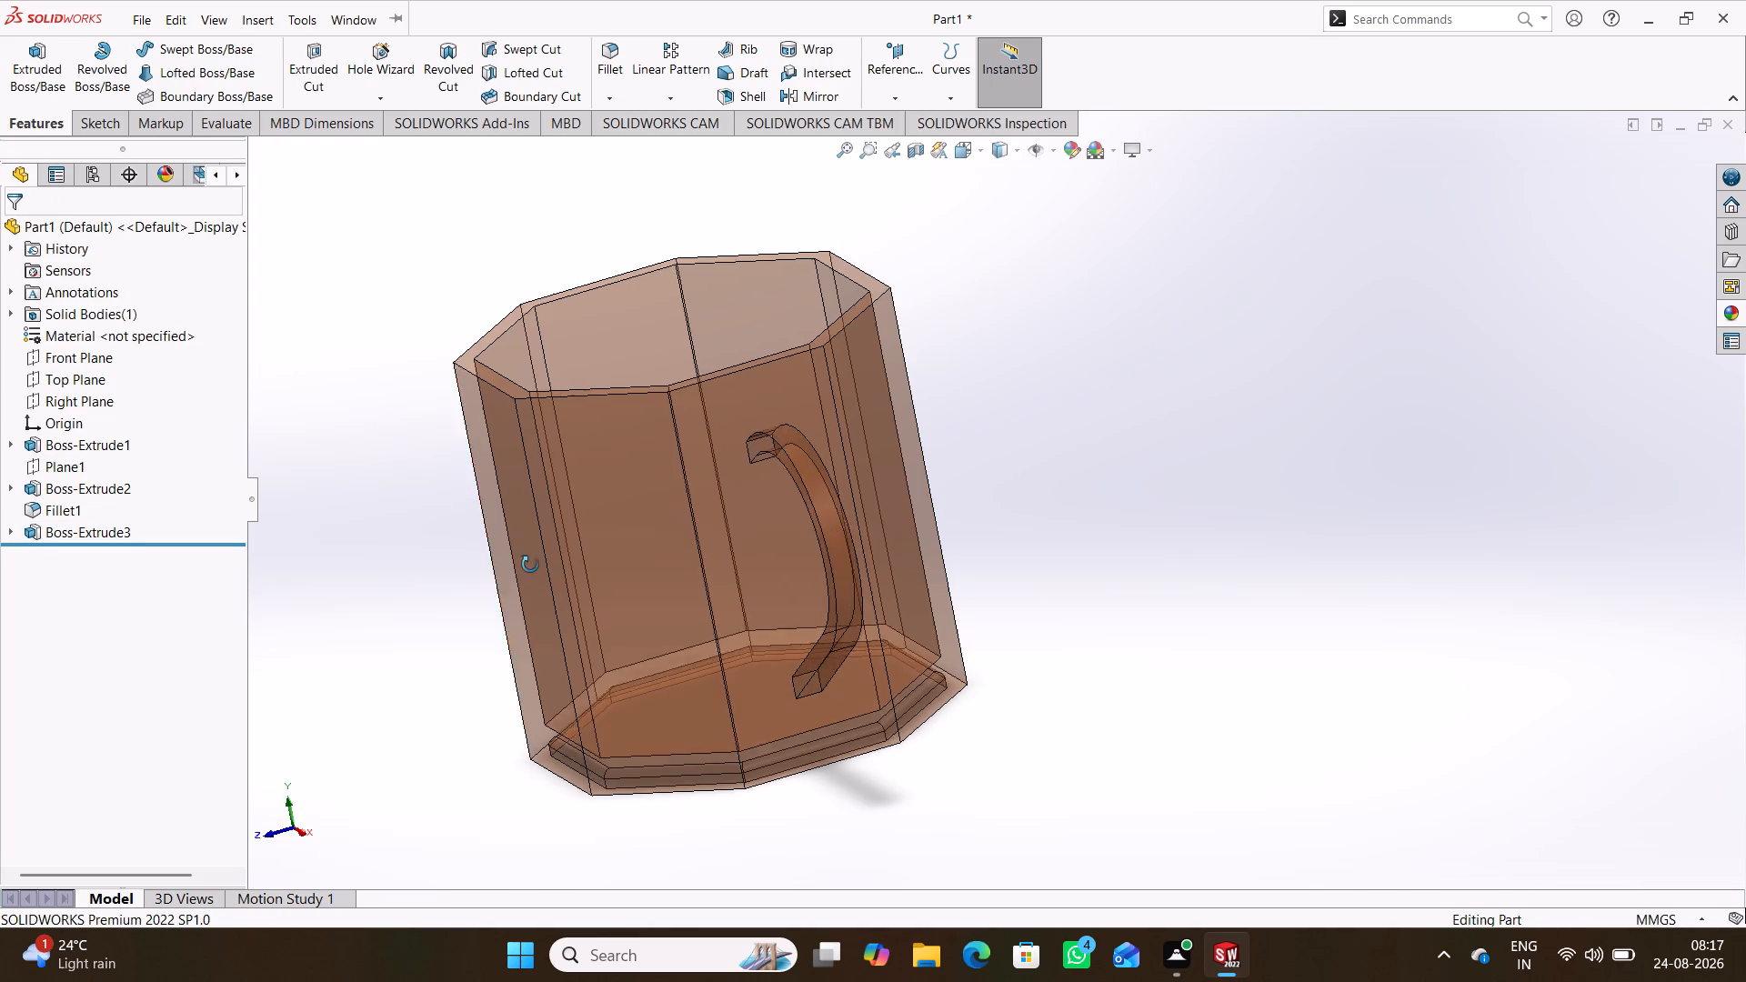
pyautogui.moveTo(530, 565); pyautogui.dragTo(491, 509, button='middle')
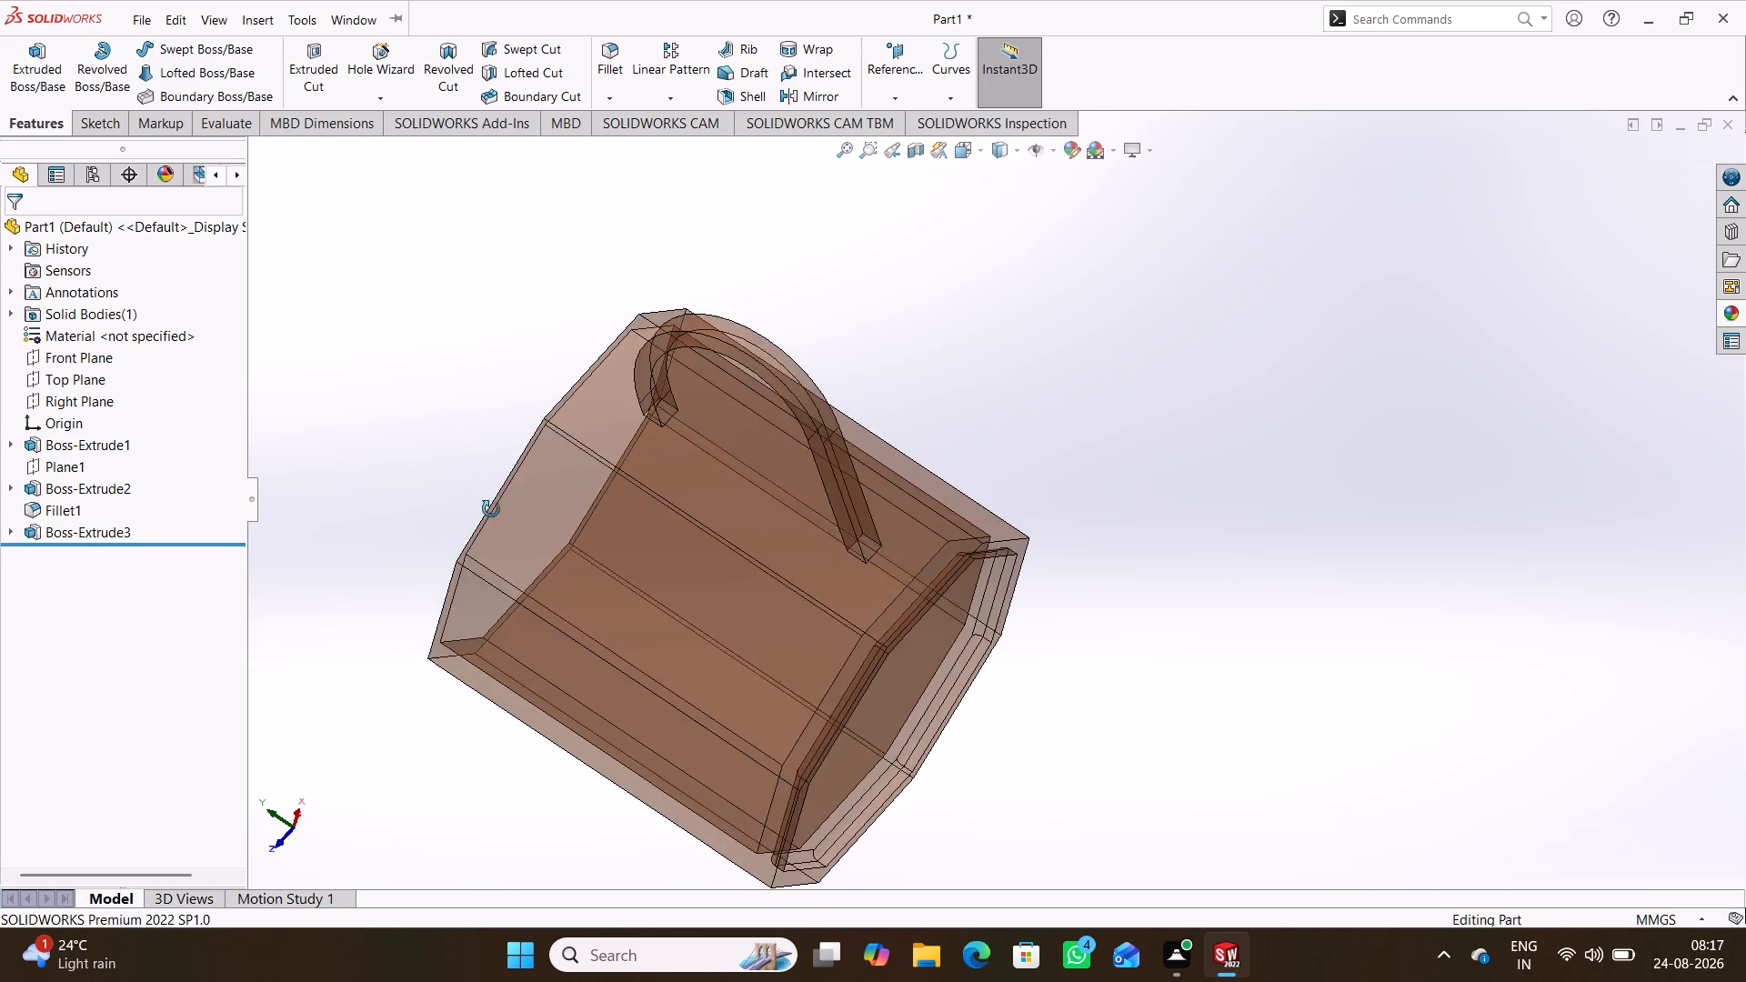
pyautogui.moveTo(491, 509); pyautogui.dragTo(527, 528, button='middle')
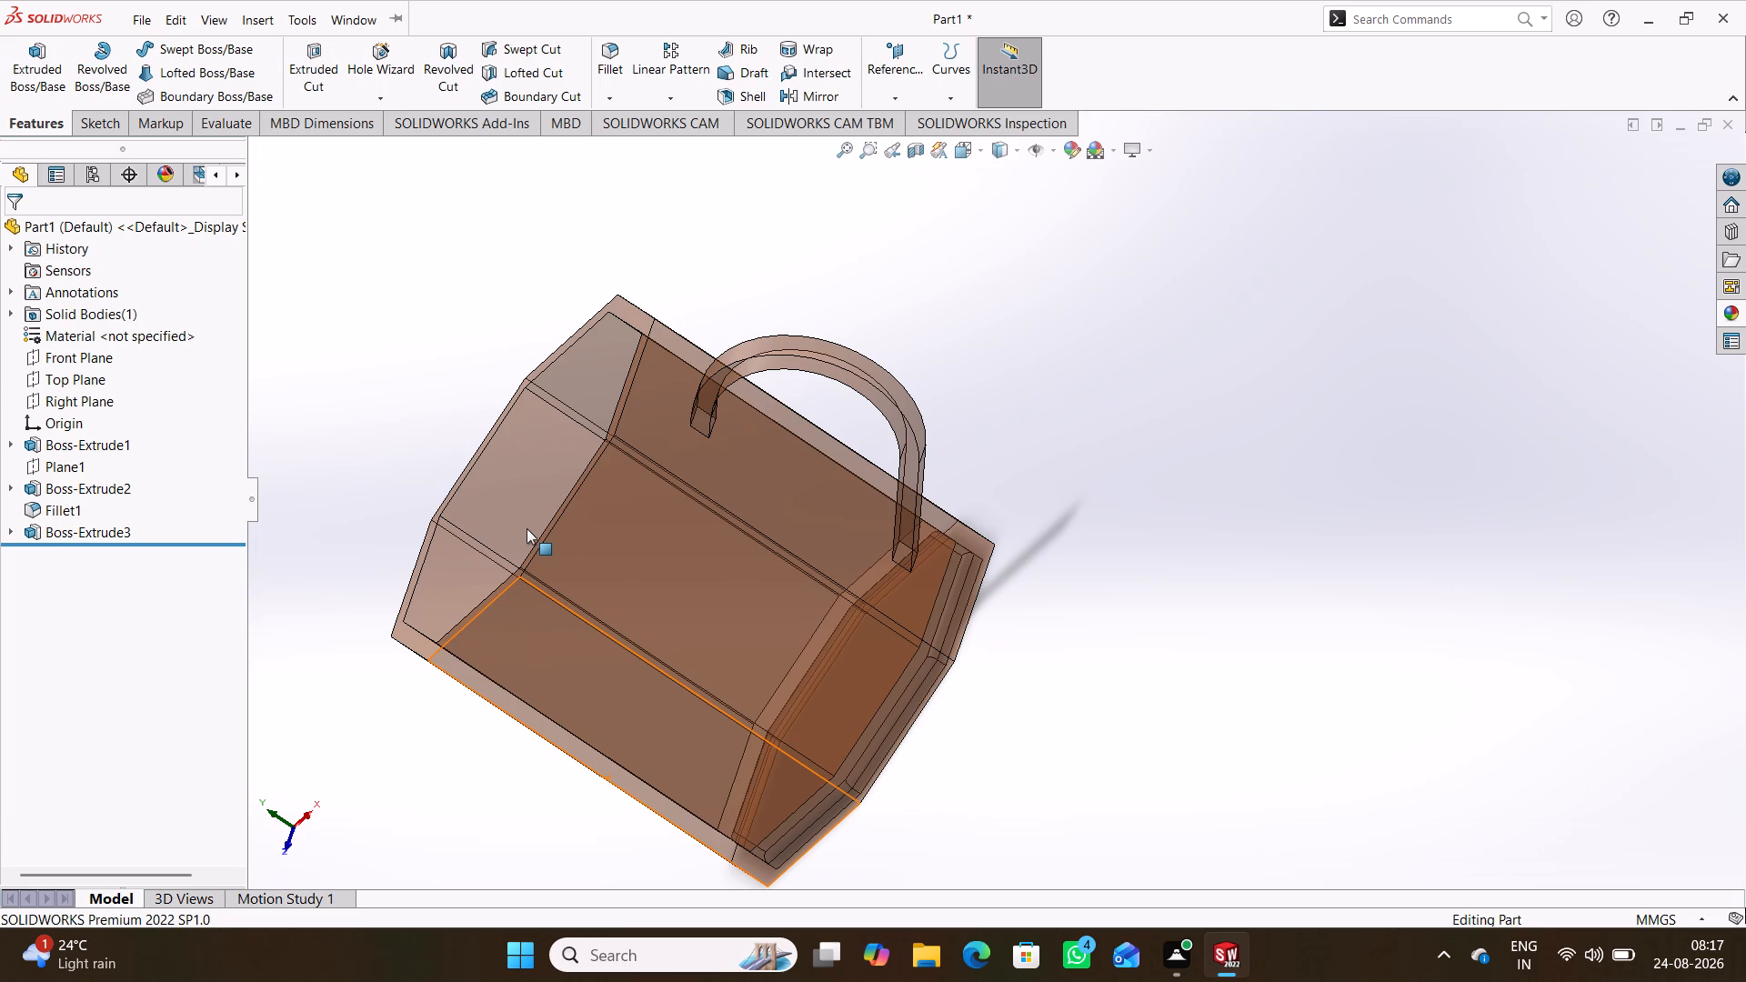
pyautogui.moveTo(889, 250); pyautogui.dragTo(1034, 322, button='middle')
pyautogui.moveTo(1303, 528); pyautogui.dragTo(1174, 653, button='middle')
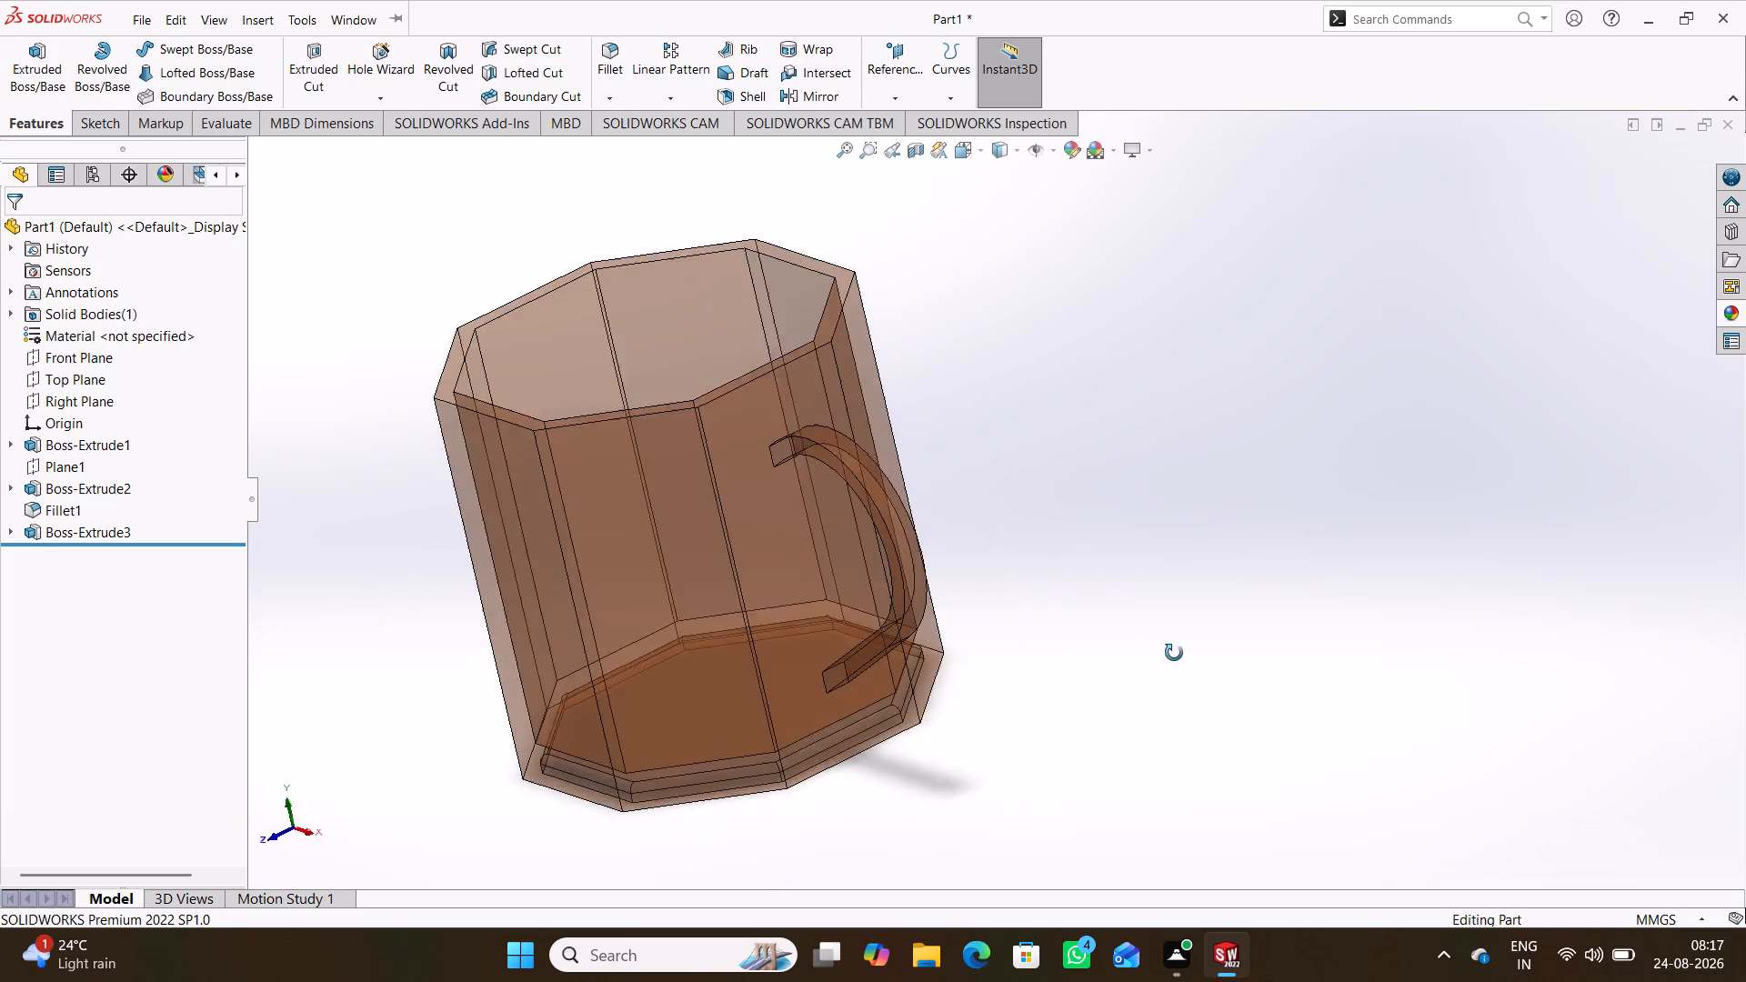
pyautogui.moveTo(1174, 653); pyautogui.dragTo(1285, 811, button='middle')
pyautogui.moveTo(1034, 330); pyautogui.dragTo(850, 339, button='middle')
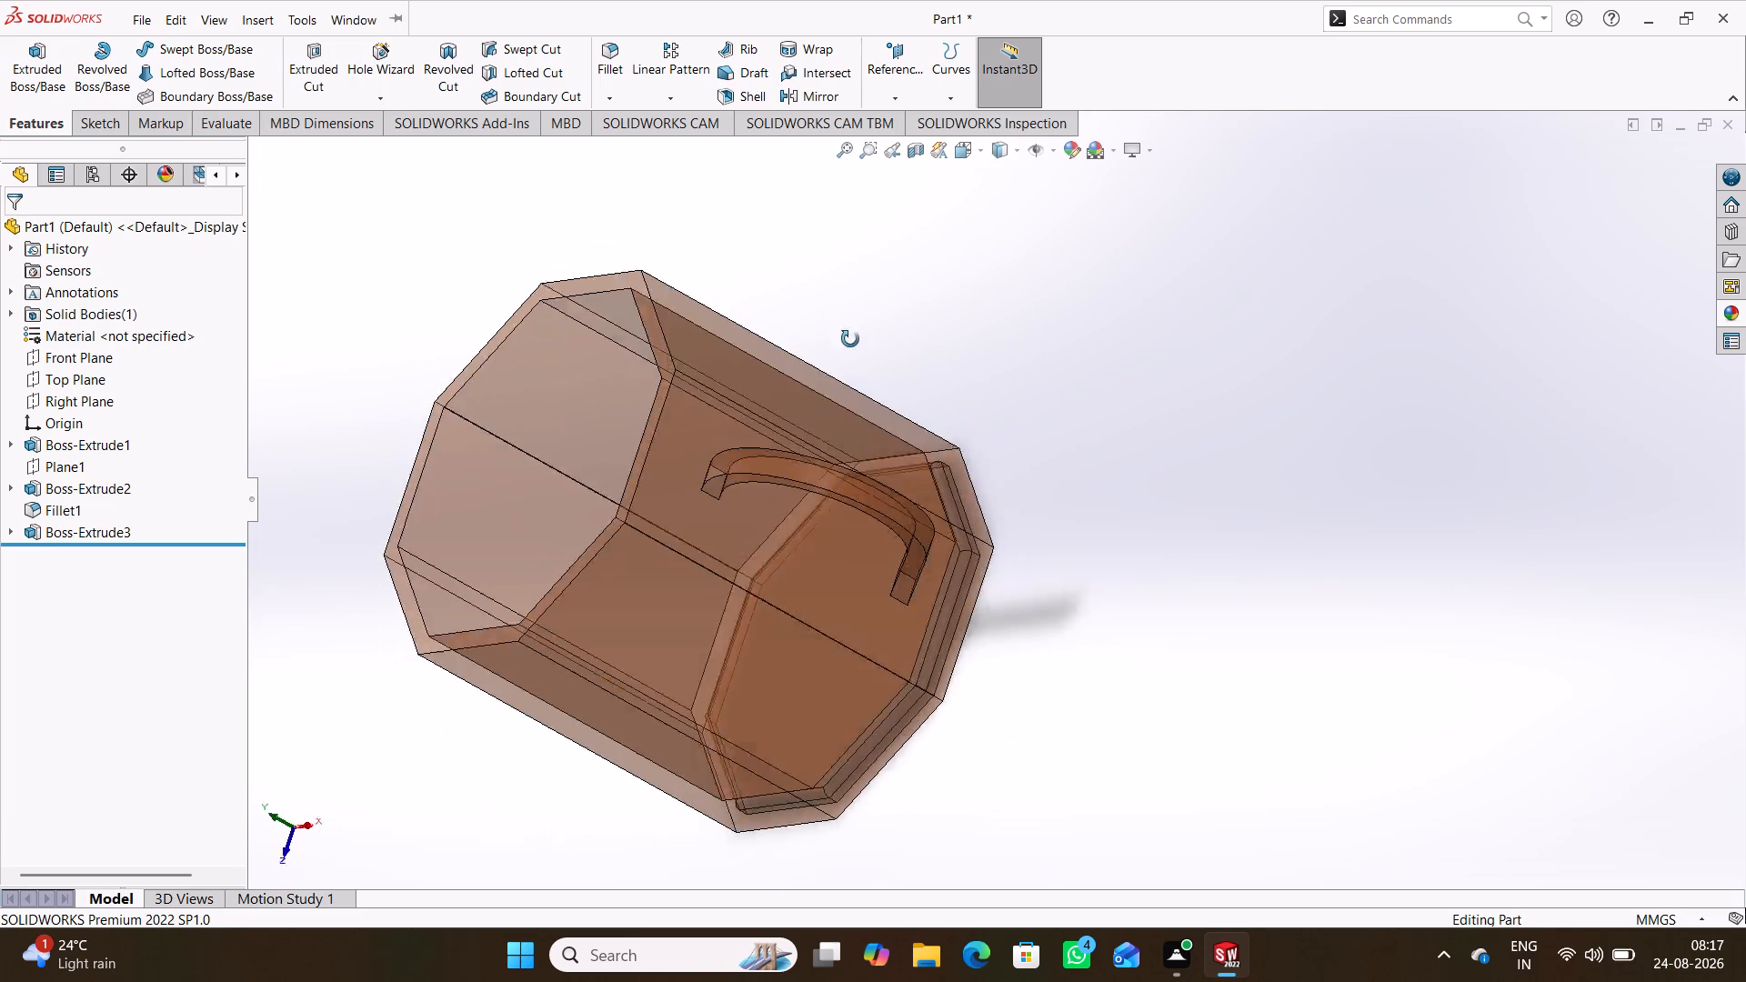
pyautogui.moveTo(850, 339); pyautogui.dragTo(1005, 473, button='middle')
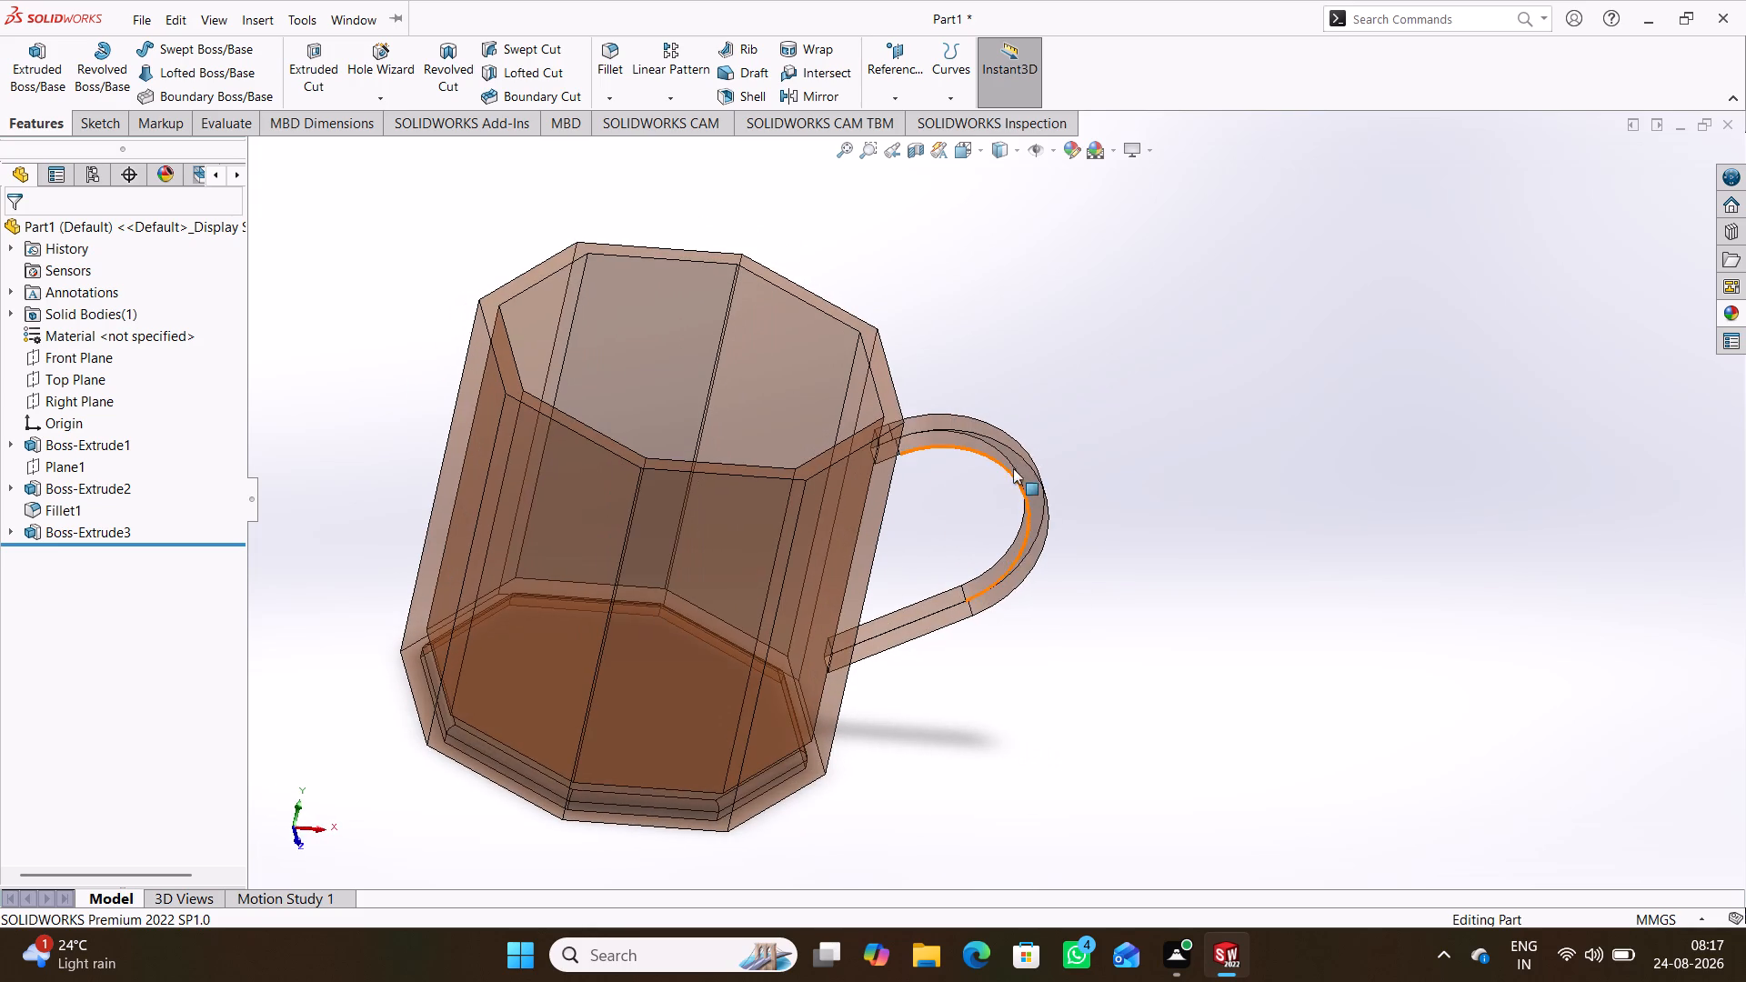
# Fillet the handle's outer edges along its full length with a 1.2 mm radius, using an outer edge and the outer face.
pyautogui.click(1011, 449)
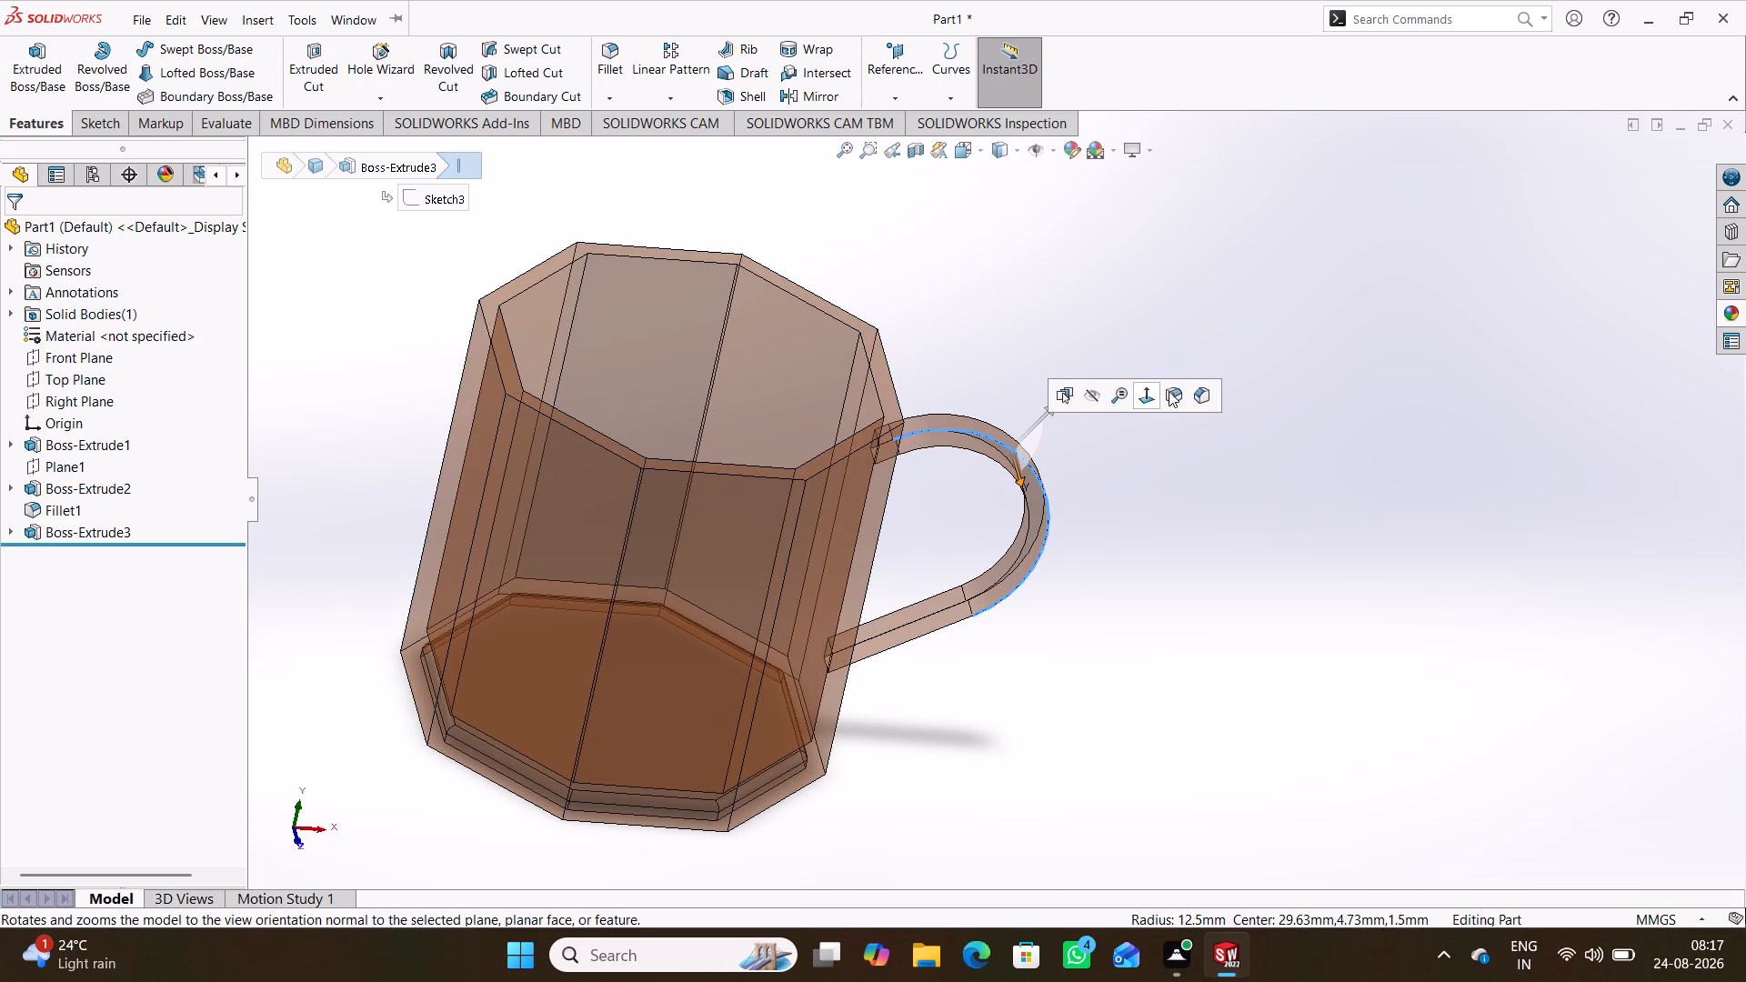
pyautogui.click(1169, 391)
pyautogui.moveTo(1193, 650); pyautogui.dragTo(1193, 652, button='middle')
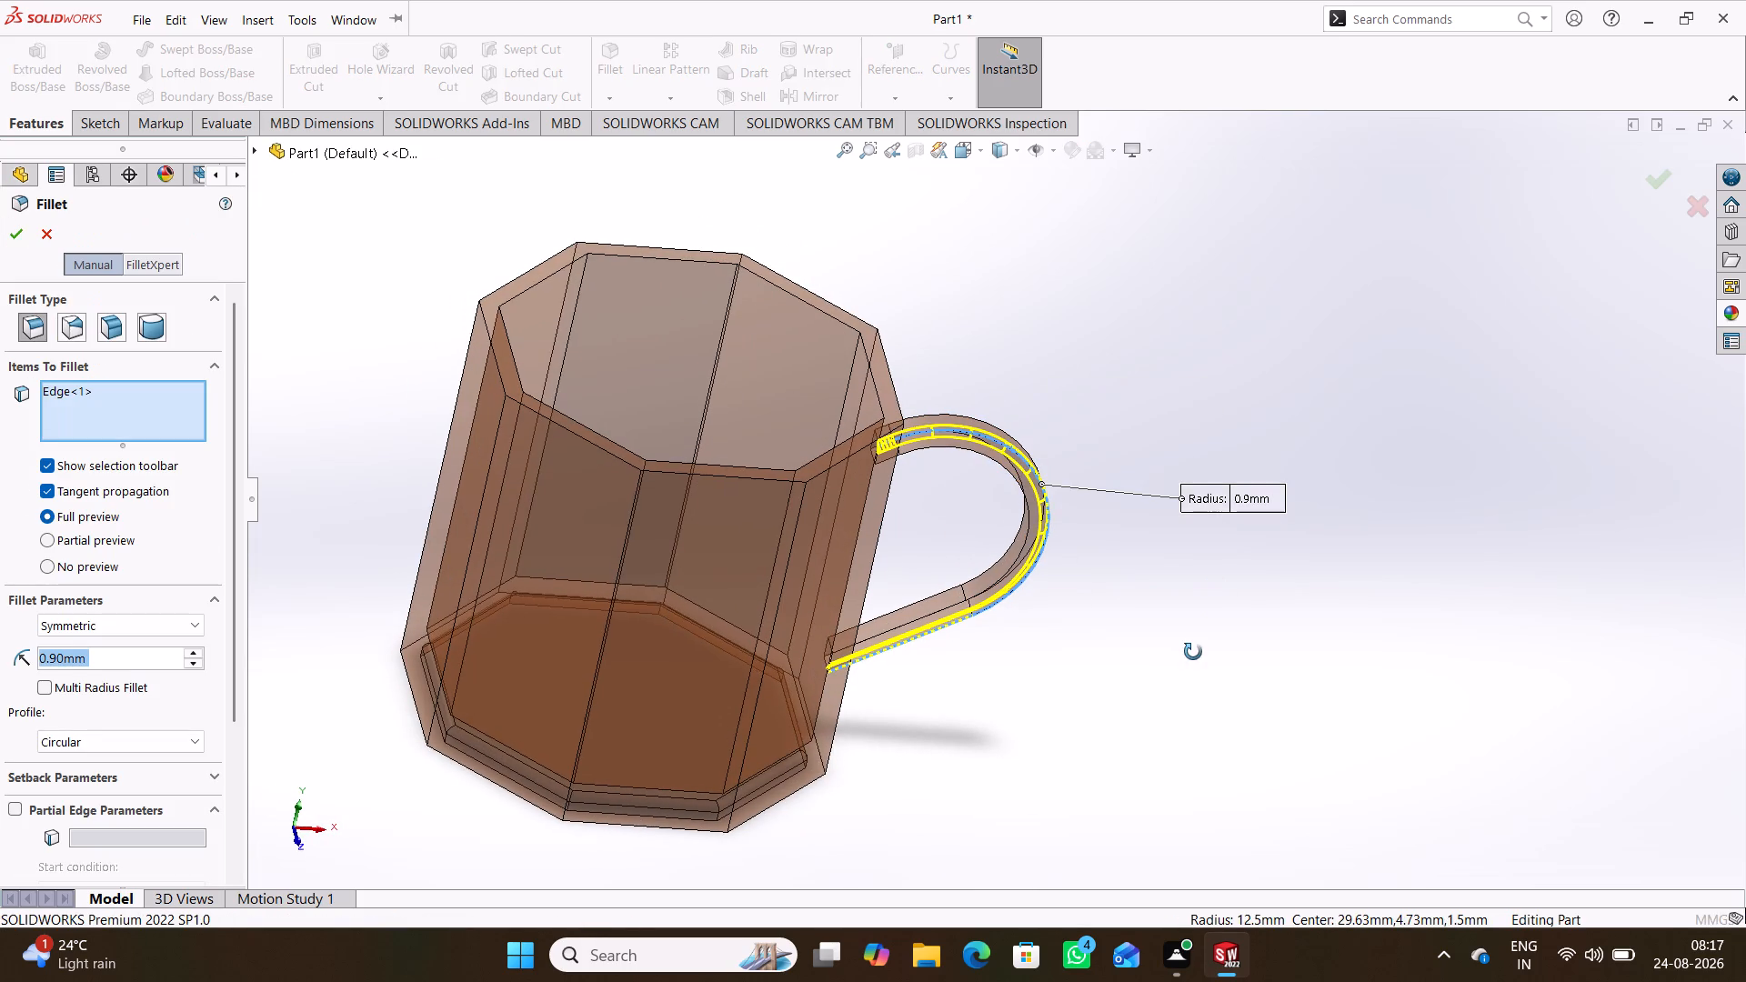
pyautogui.moveTo(1193, 652); pyautogui.dragTo(1050, 794, button='middle')
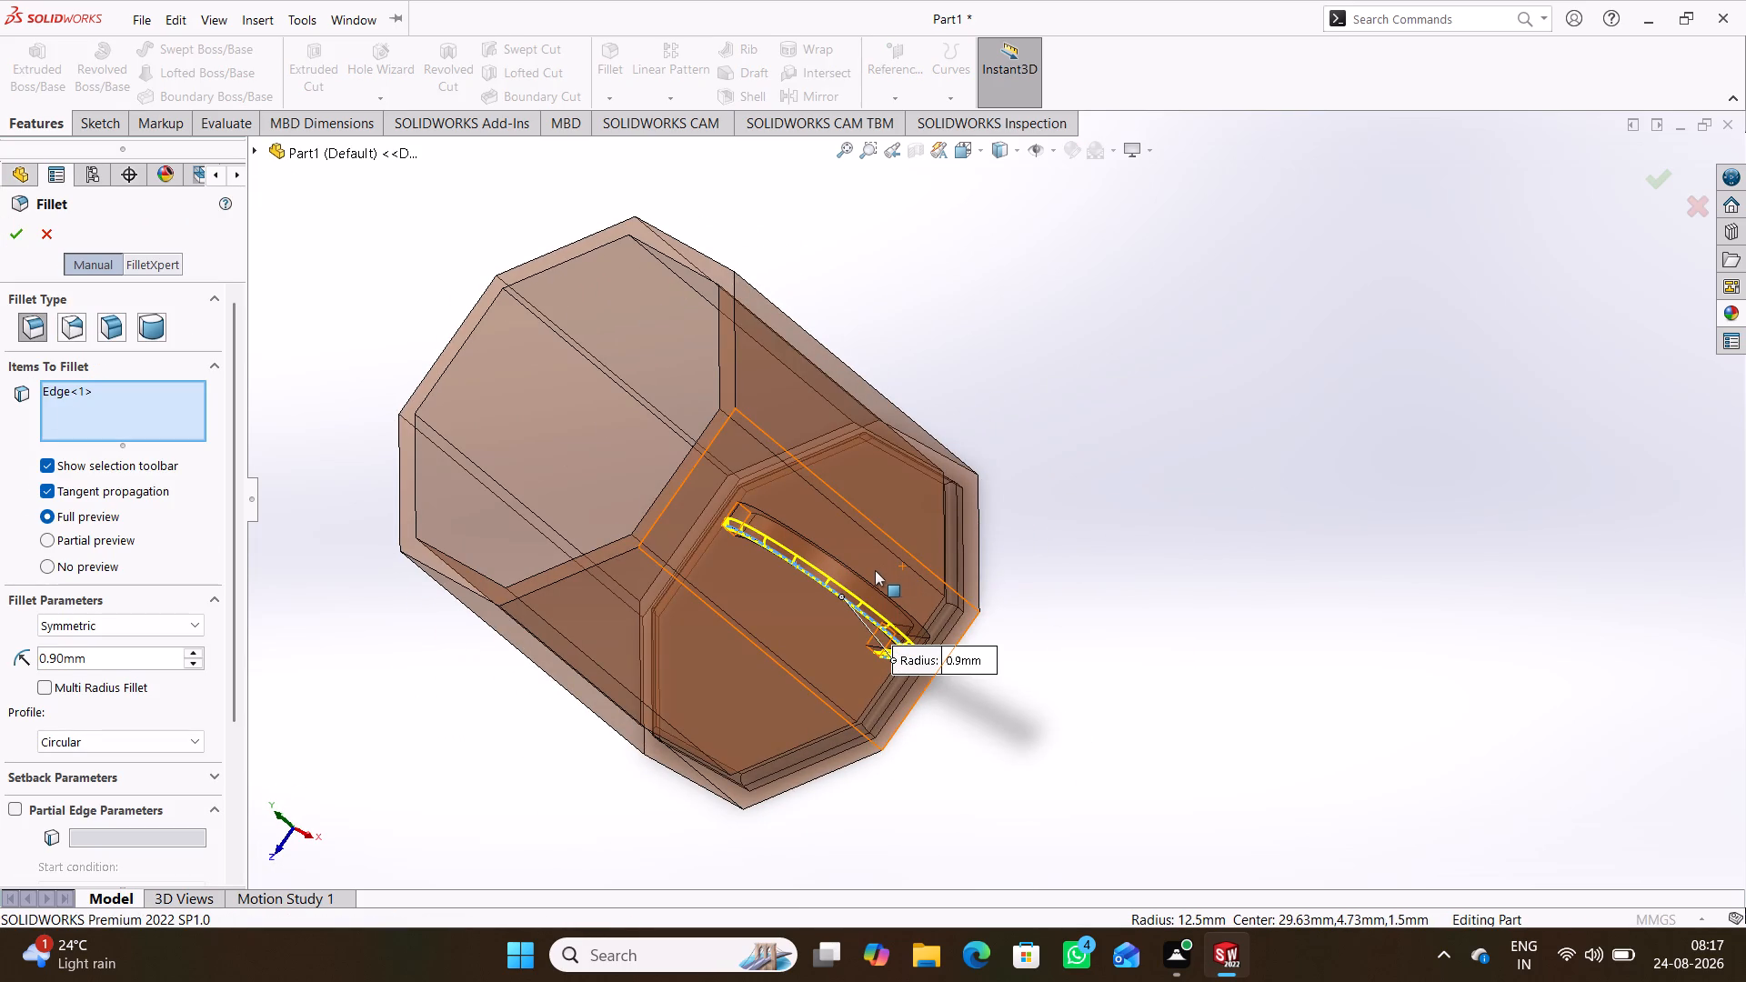
pyautogui.click(864, 580)
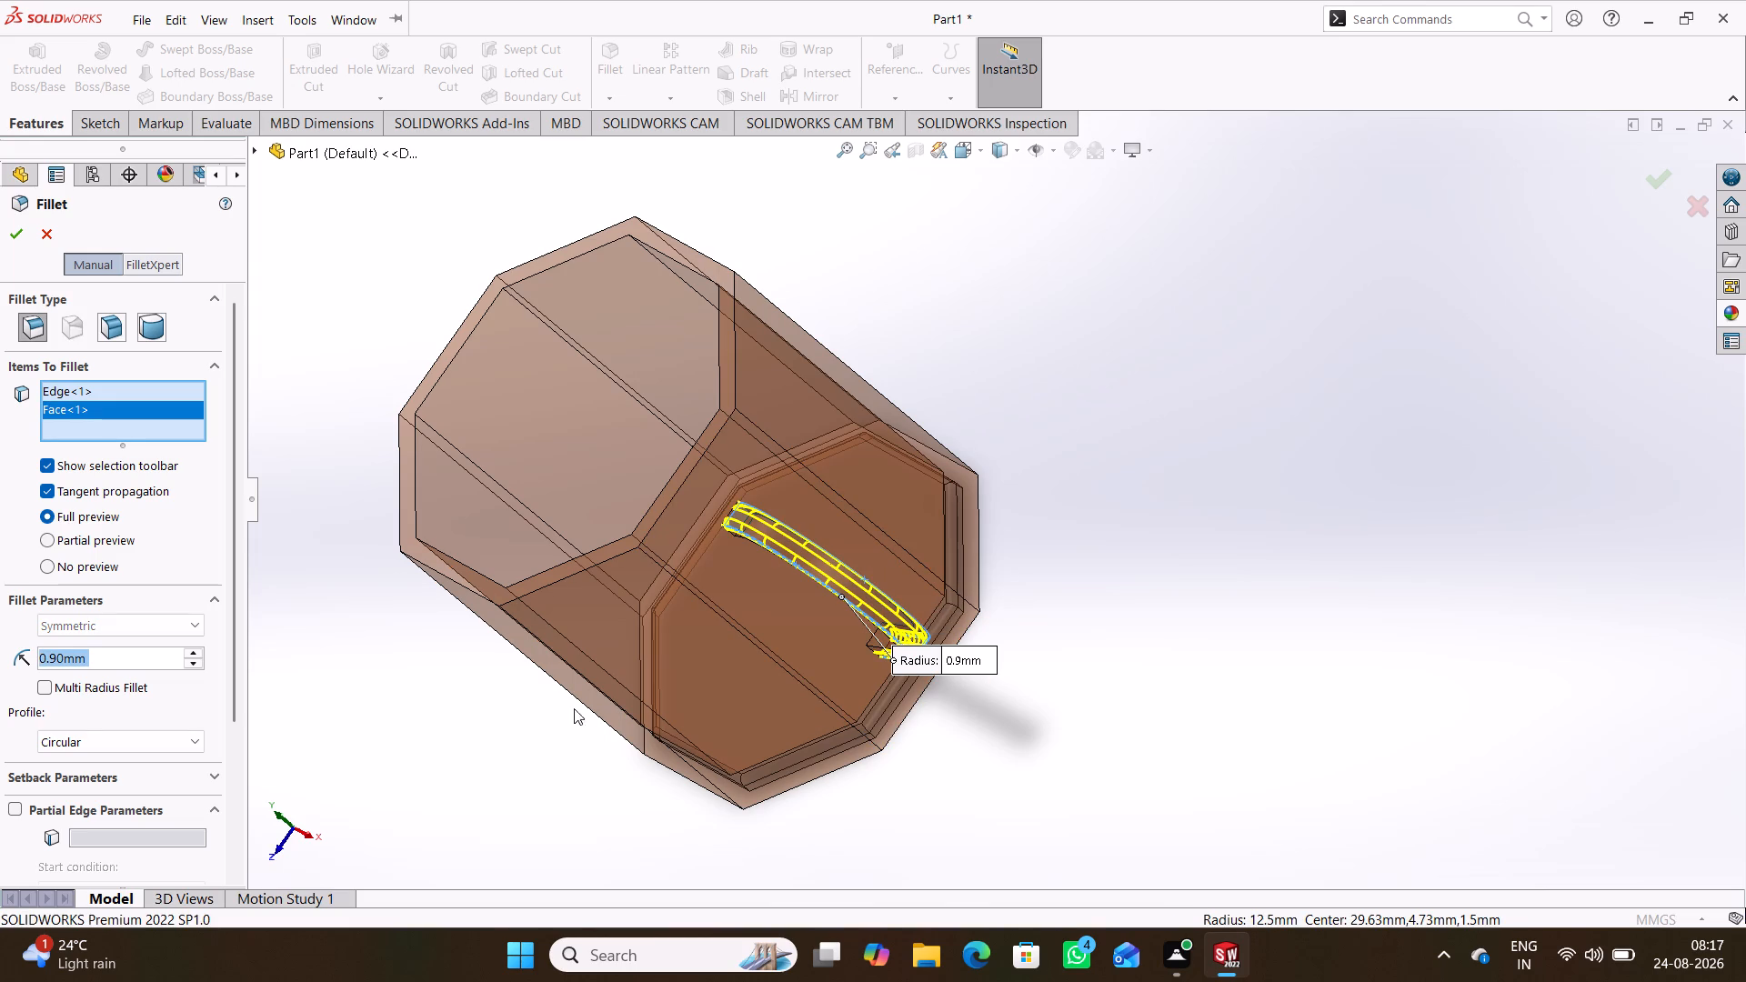
pyautogui.moveTo(405, 716); pyautogui.dragTo(418, 687, button='middle')
pyautogui.click(115, 653)
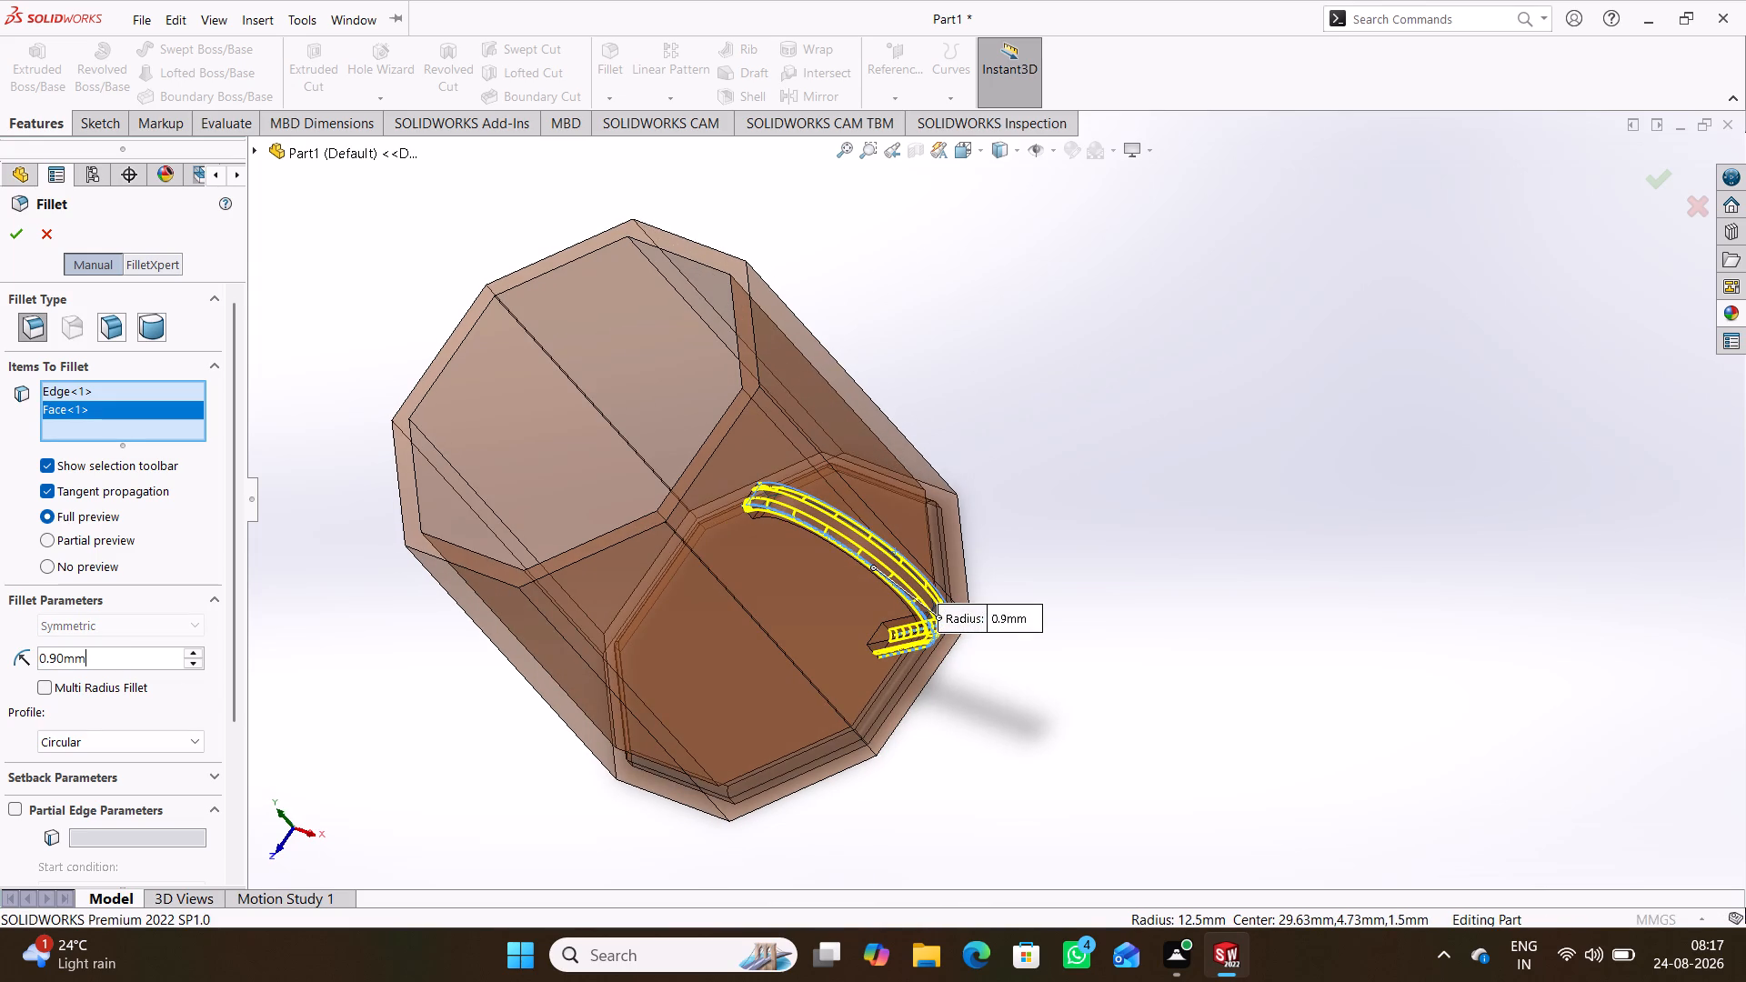
pyautogui.doubleClick(115, 653)
pyautogui.moveTo(107, 656); pyautogui.dragTo(33, 649)
pyautogui.moveTo(33, 649); pyautogui.dragTo(30, 649)
pyautogui.write('1.2')
pyautogui.click(1027, 379)
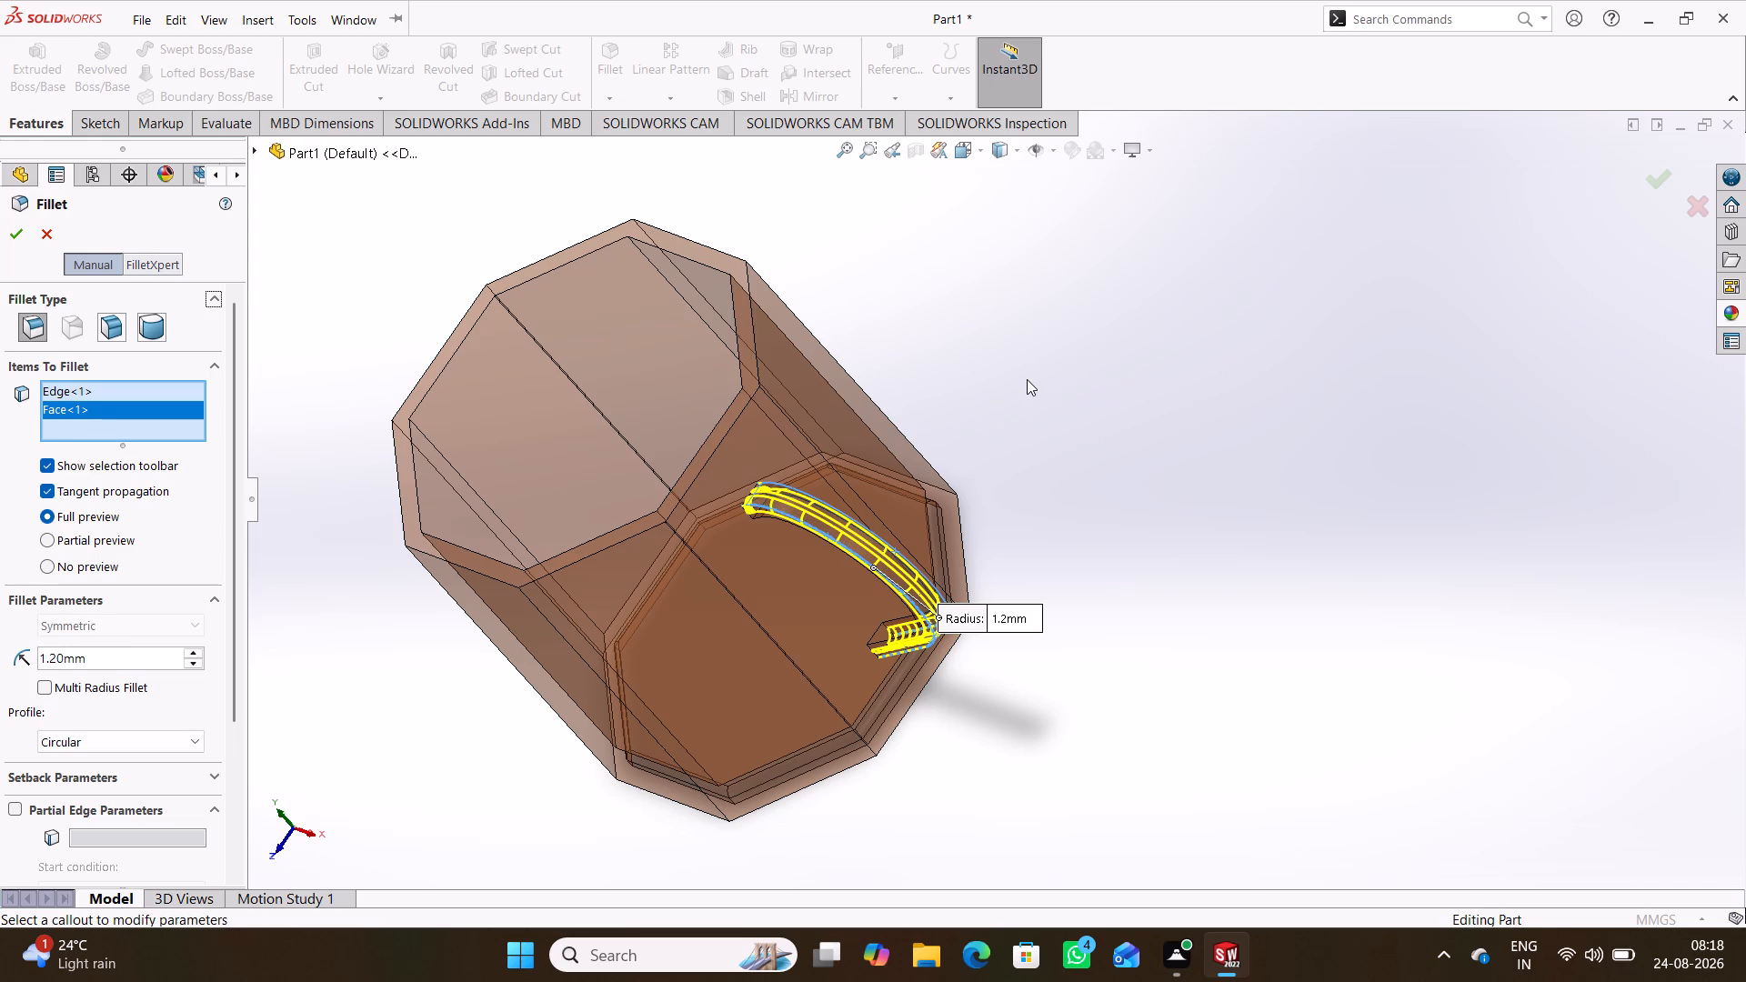
pyautogui.click(9, 226)
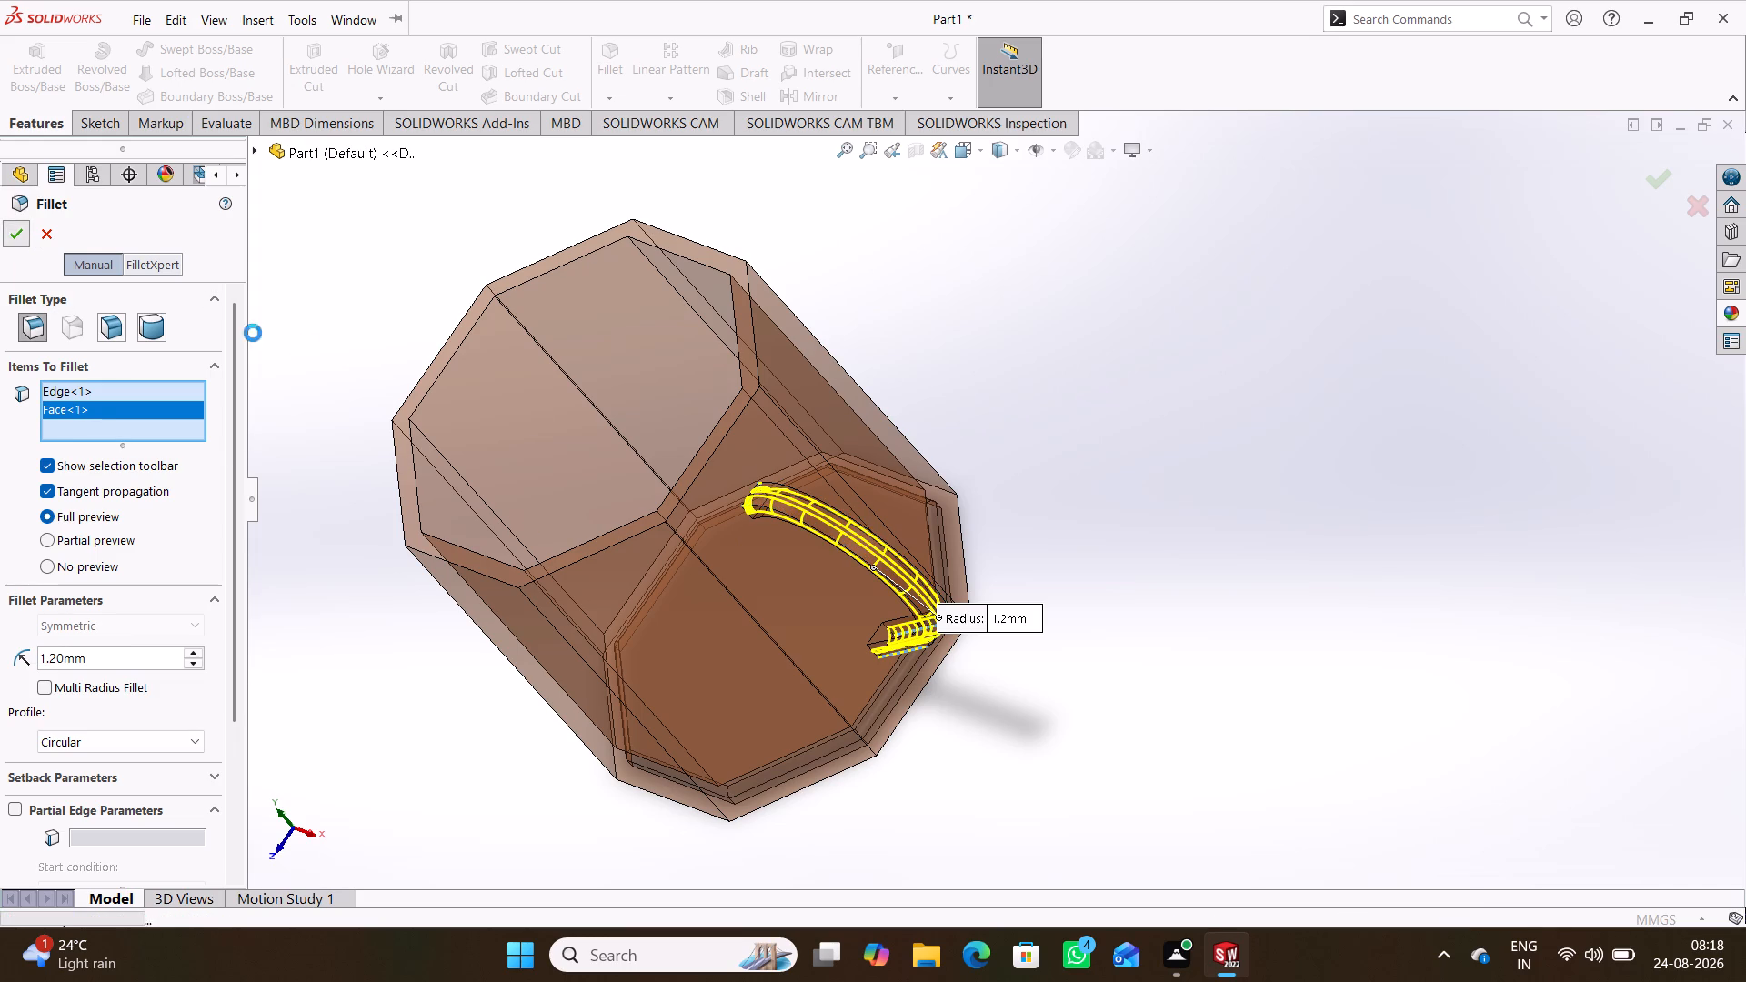
# Inspect the rounded handle and its joints with the mug body from several angles.
pyautogui.moveTo(979, 747); pyautogui.dragTo(1103, 588, button='middle')
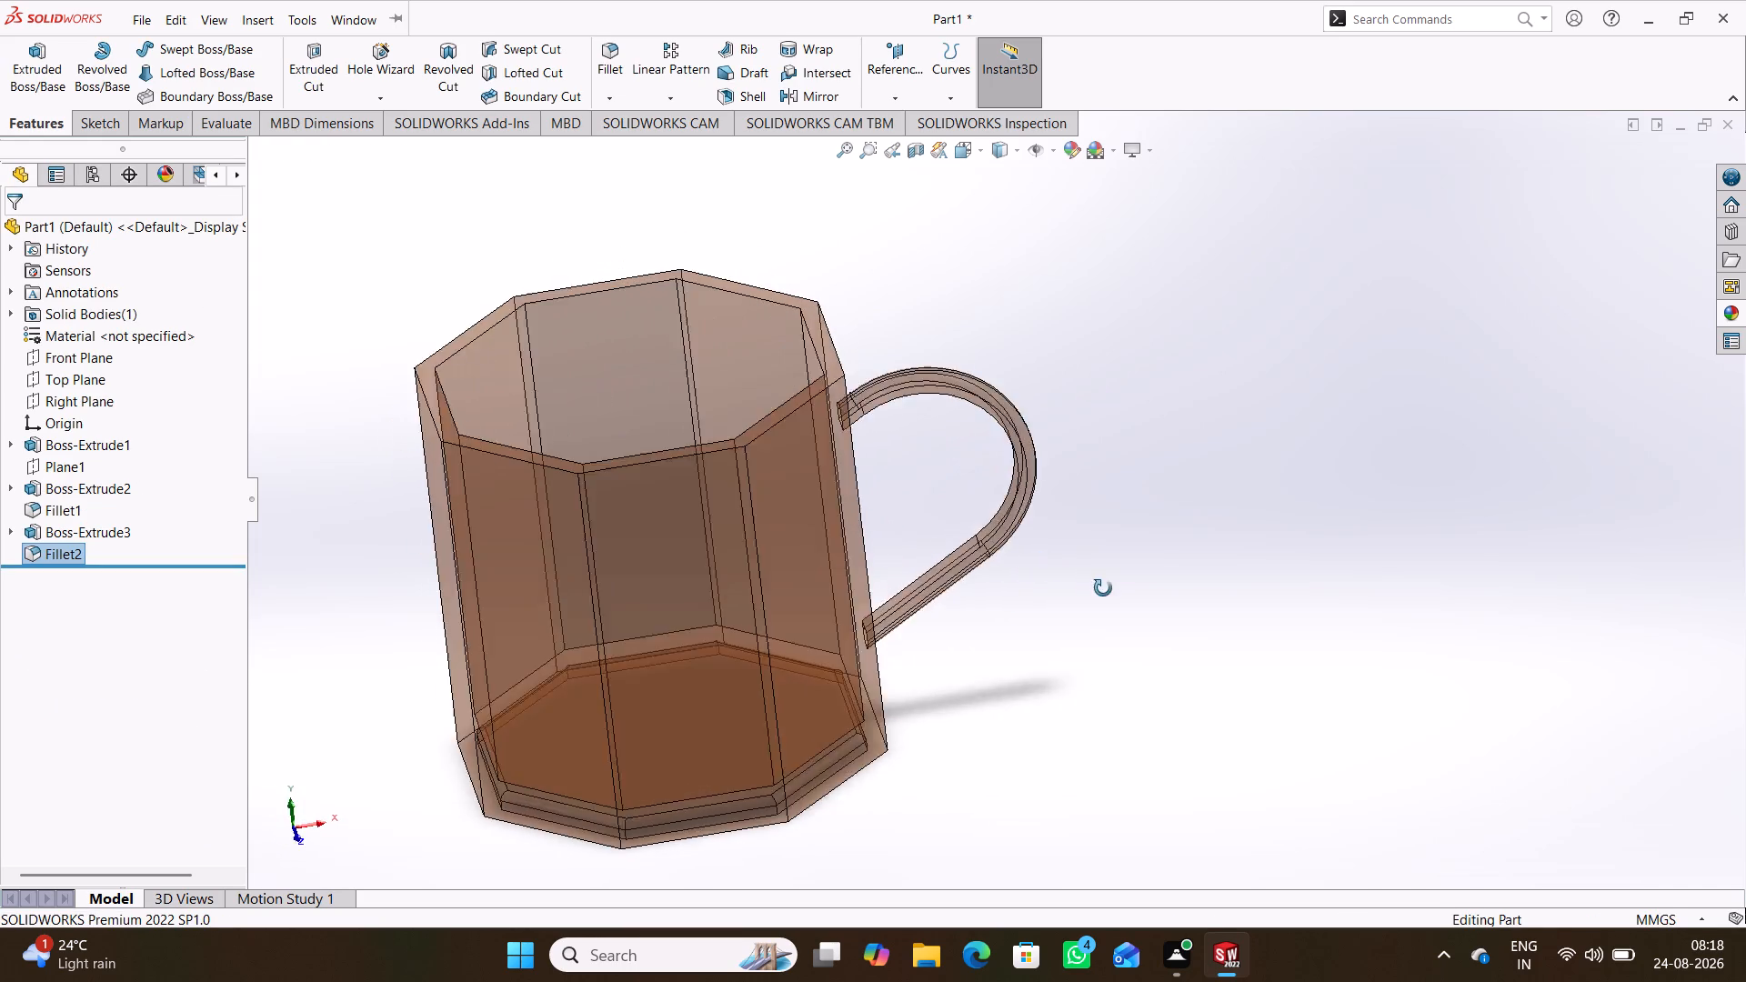
pyautogui.moveTo(1103, 588); pyautogui.dragTo(793, 678, button='middle')
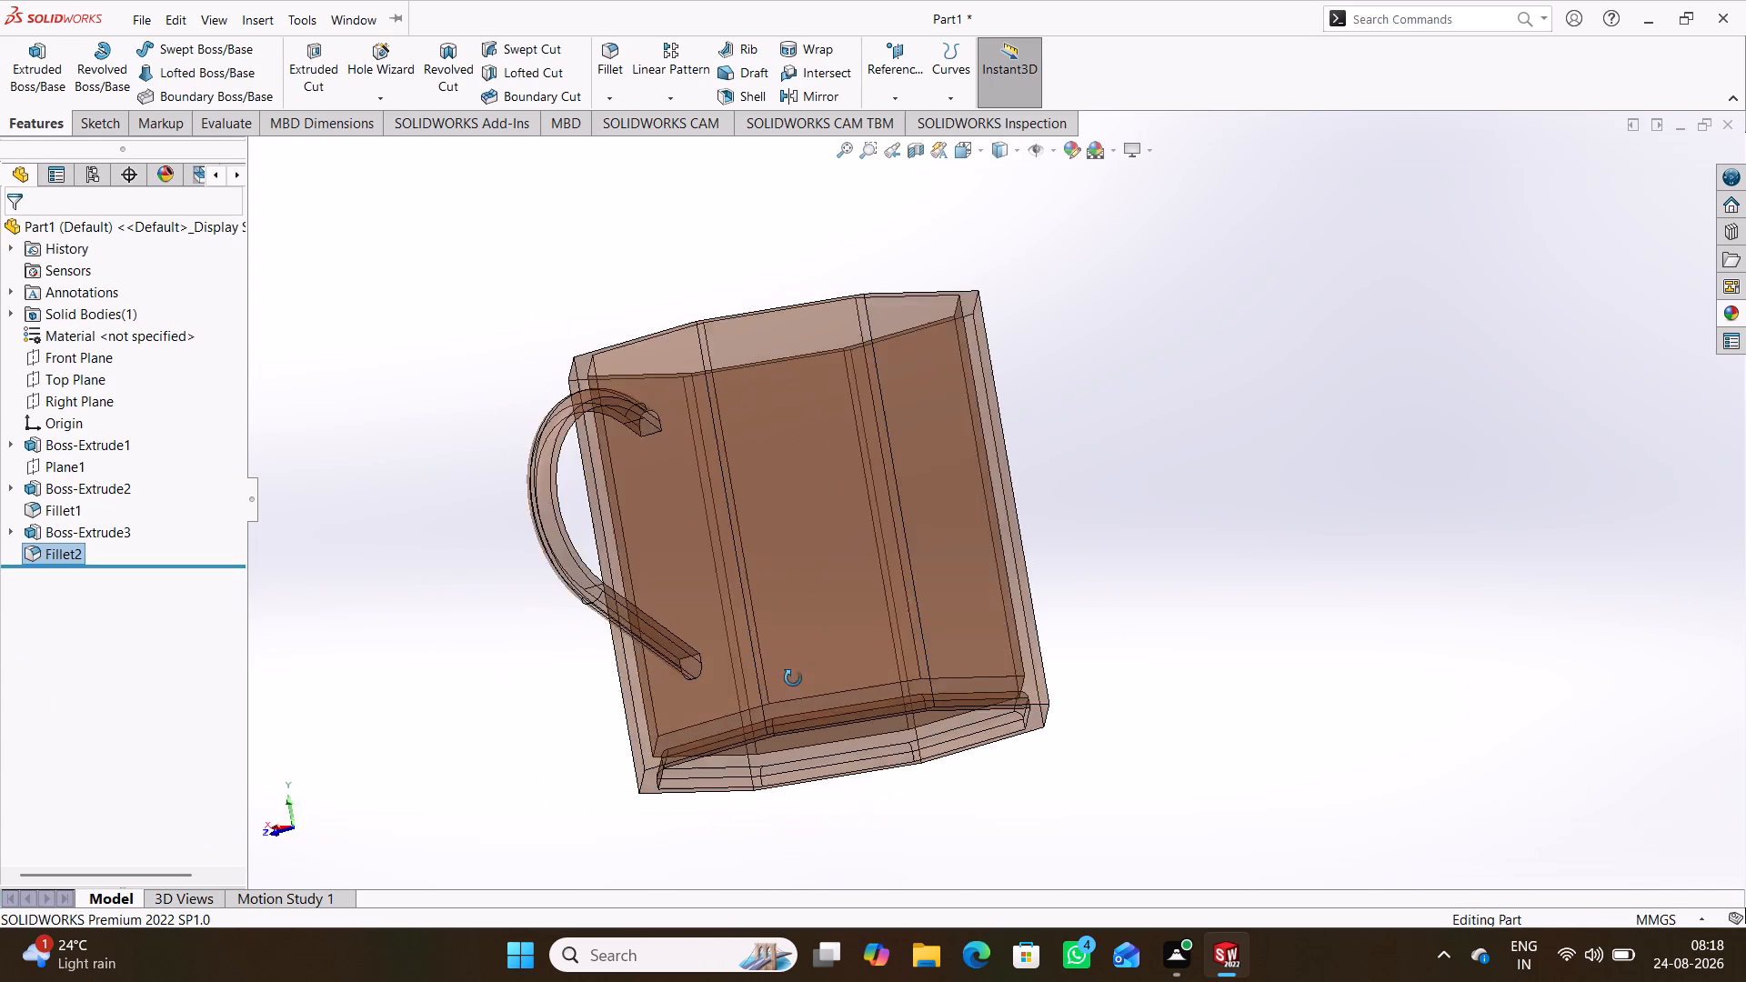
pyautogui.moveTo(793, 678); pyautogui.dragTo(928, 664, button='middle')
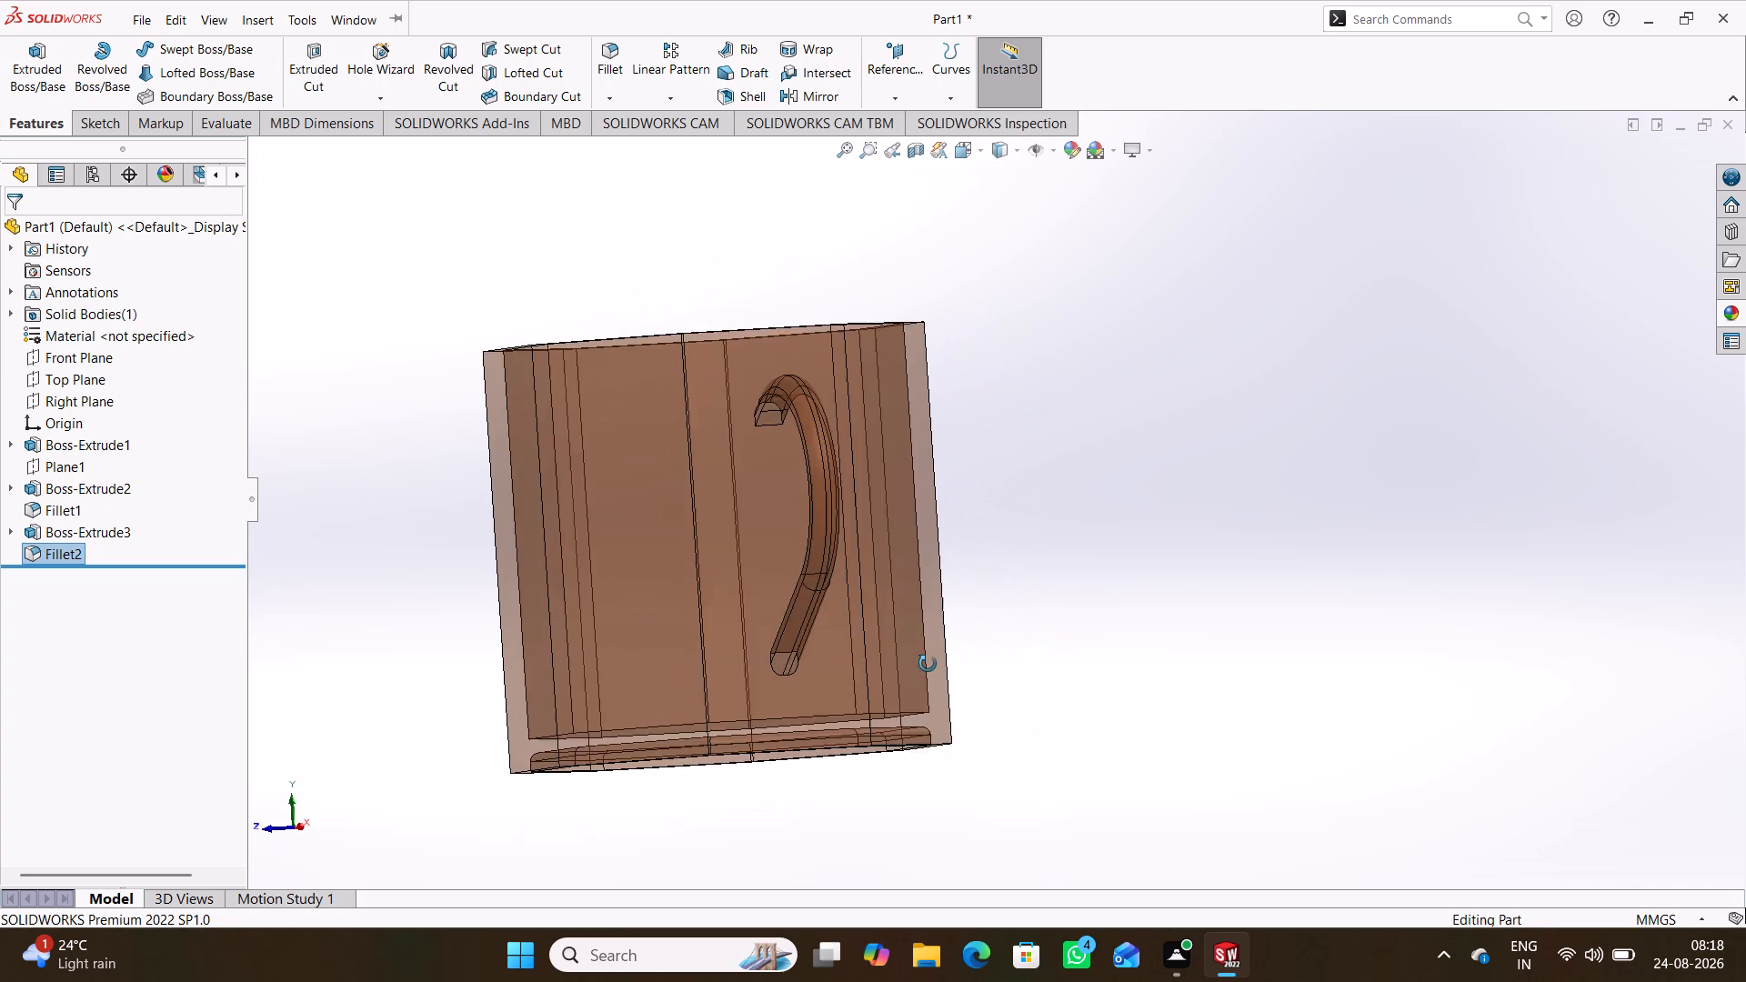
pyautogui.moveTo(928, 664); pyautogui.dragTo(1039, 865, button='middle')
pyautogui.moveTo(1094, 670); pyautogui.dragTo(1039, 554, button='middle')
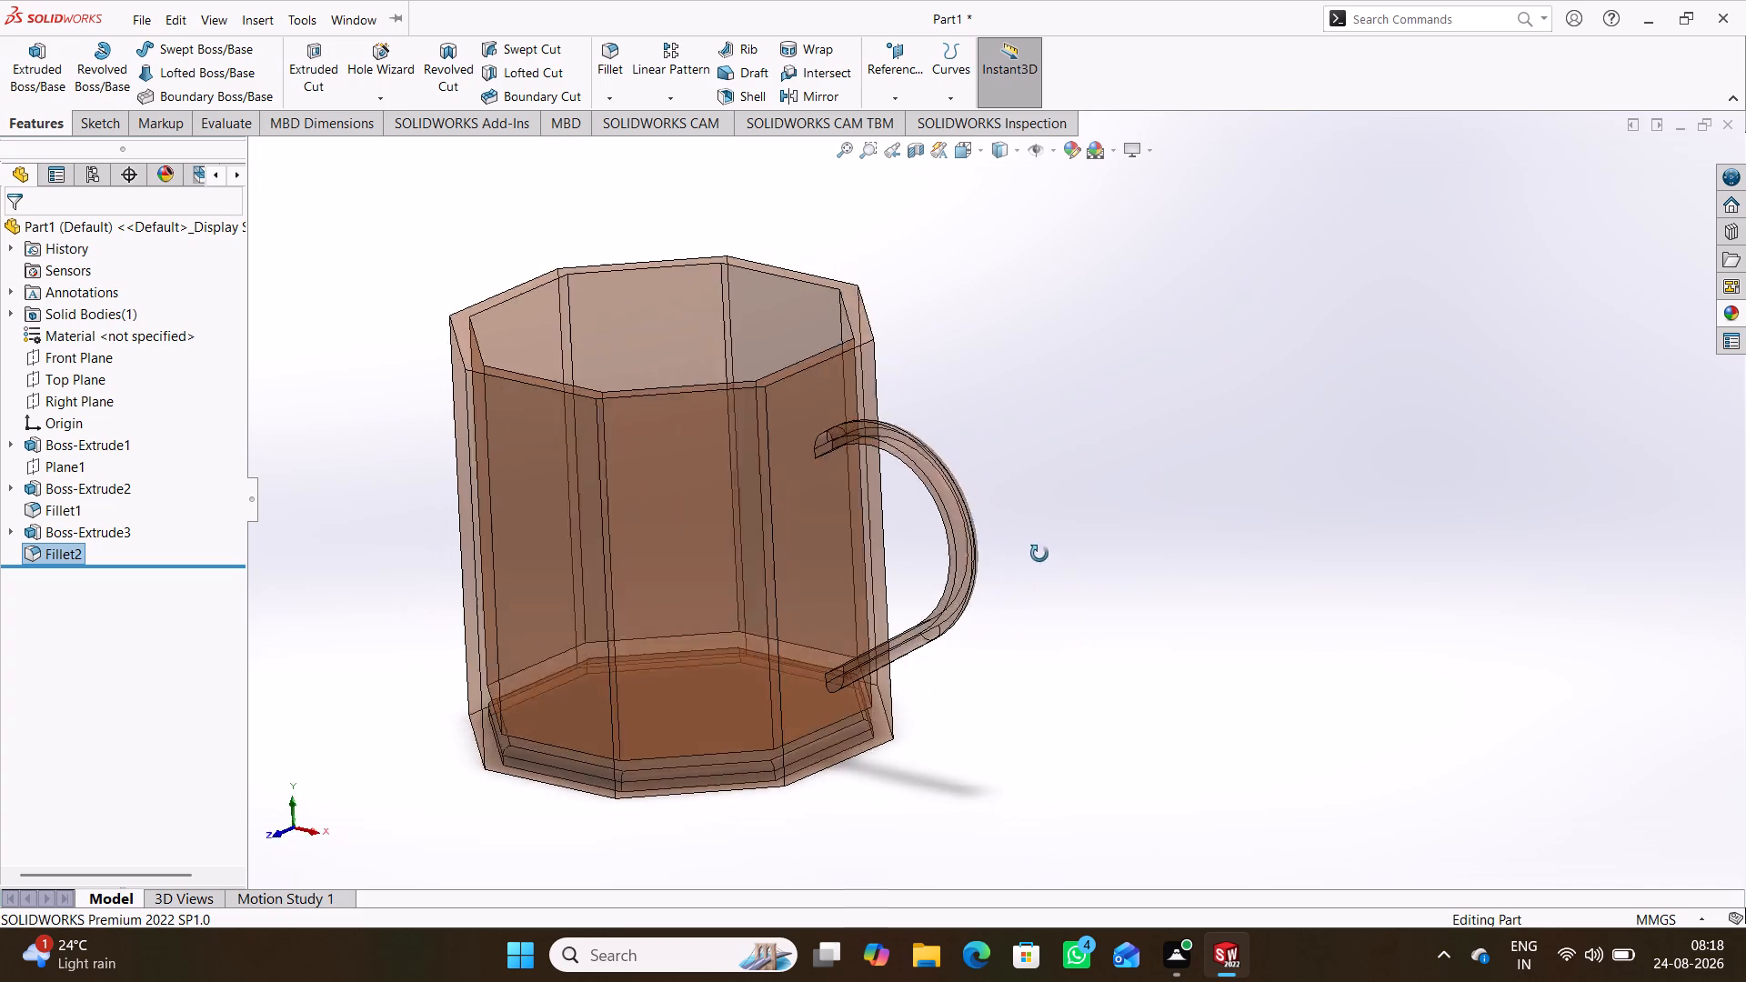
pyautogui.moveTo(1039, 554); pyautogui.dragTo(756, 743, button='middle')
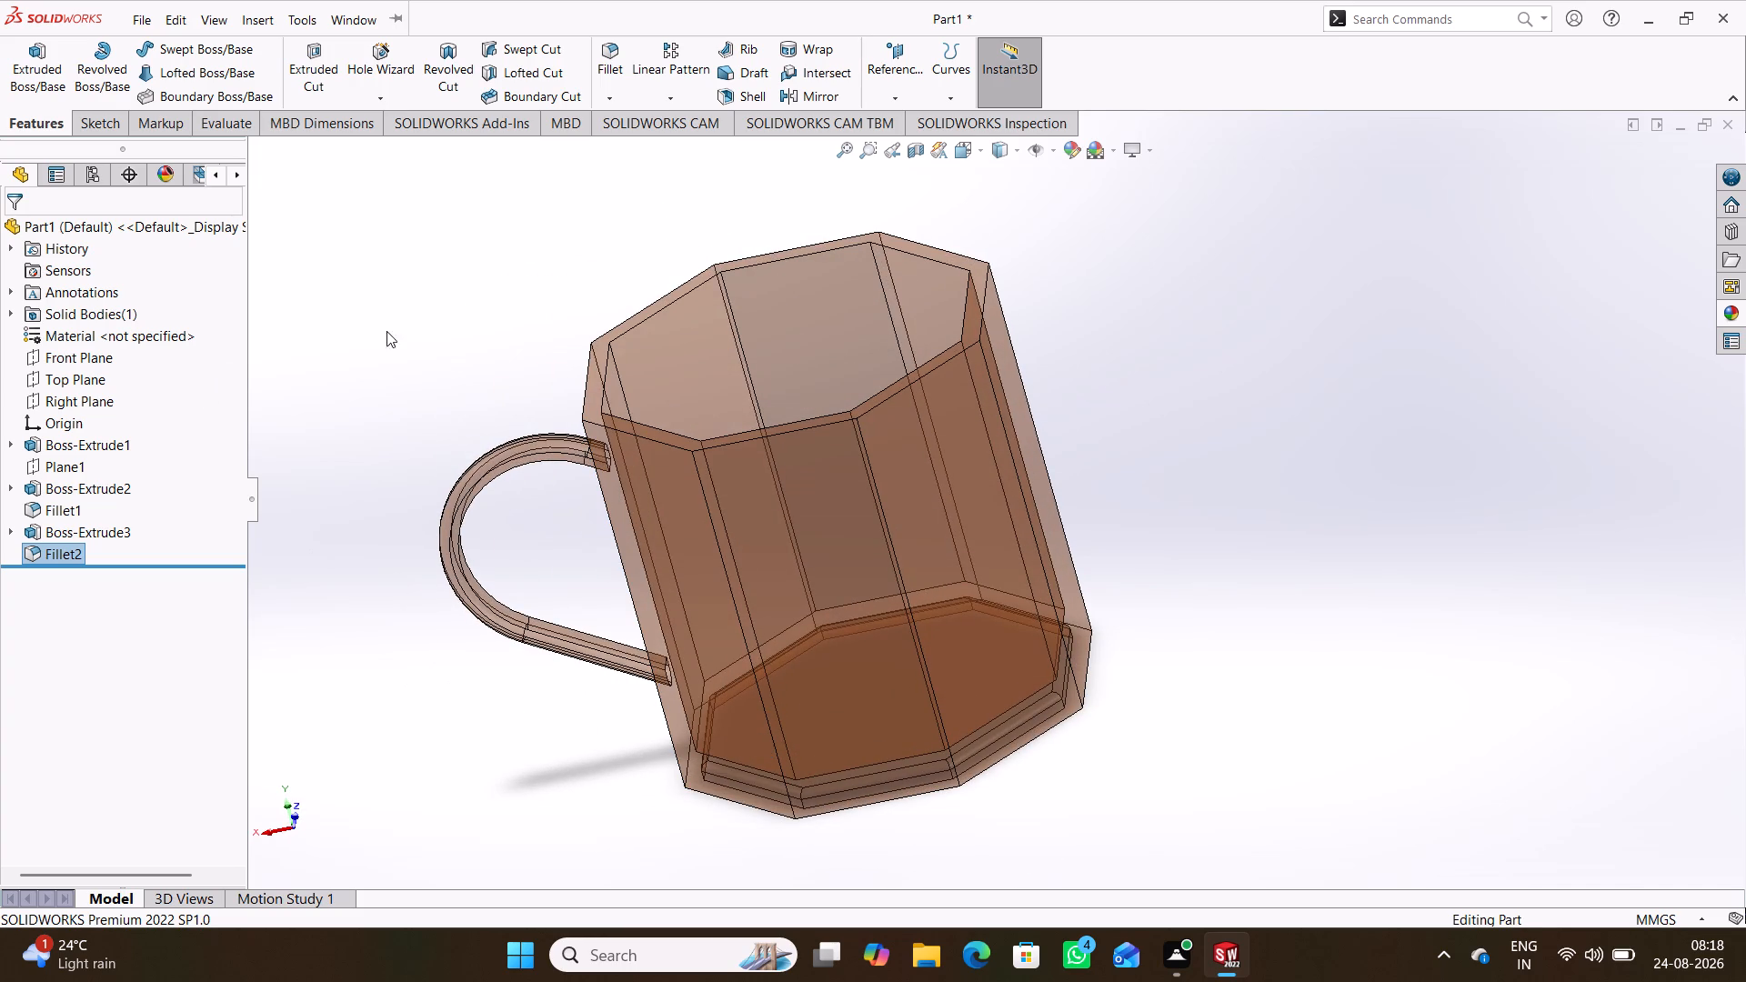
pyautogui.click(407, 334)
pyautogui.moveTo(405, 333); pyautogui.dragTo(542, 245, button='middle')
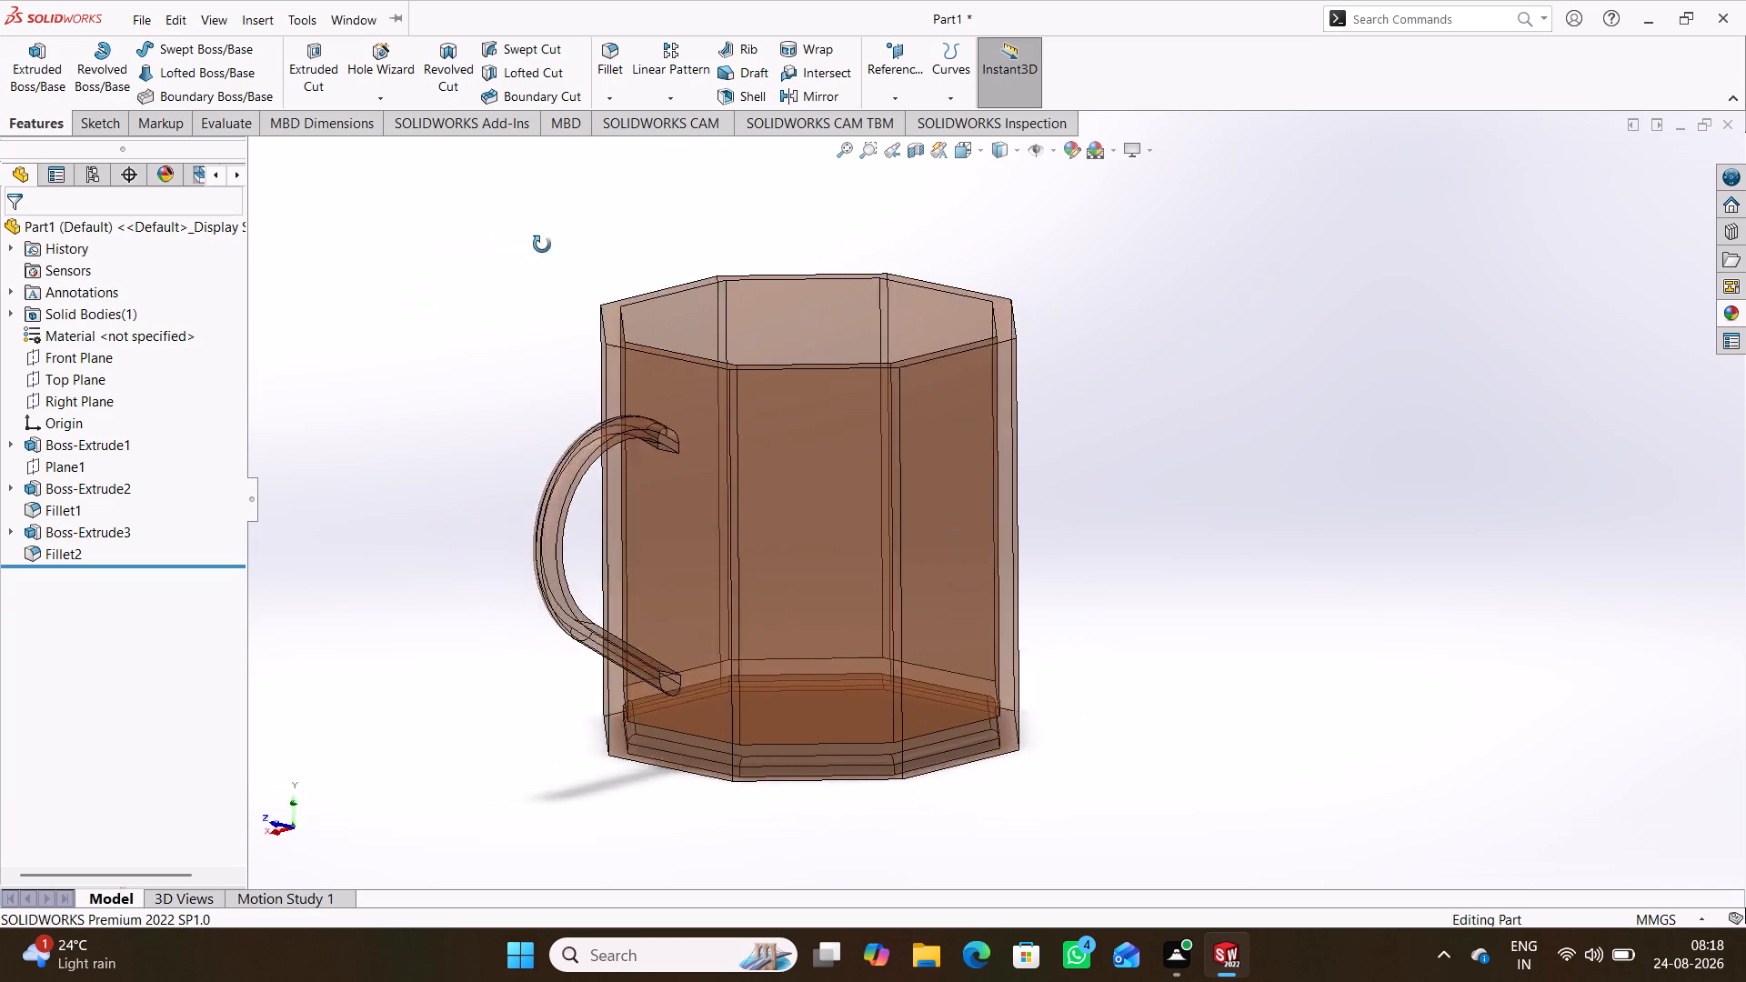
pyautogui.moveTo(542, 245); pyautogui.dragTo(718, 437, button='middle')
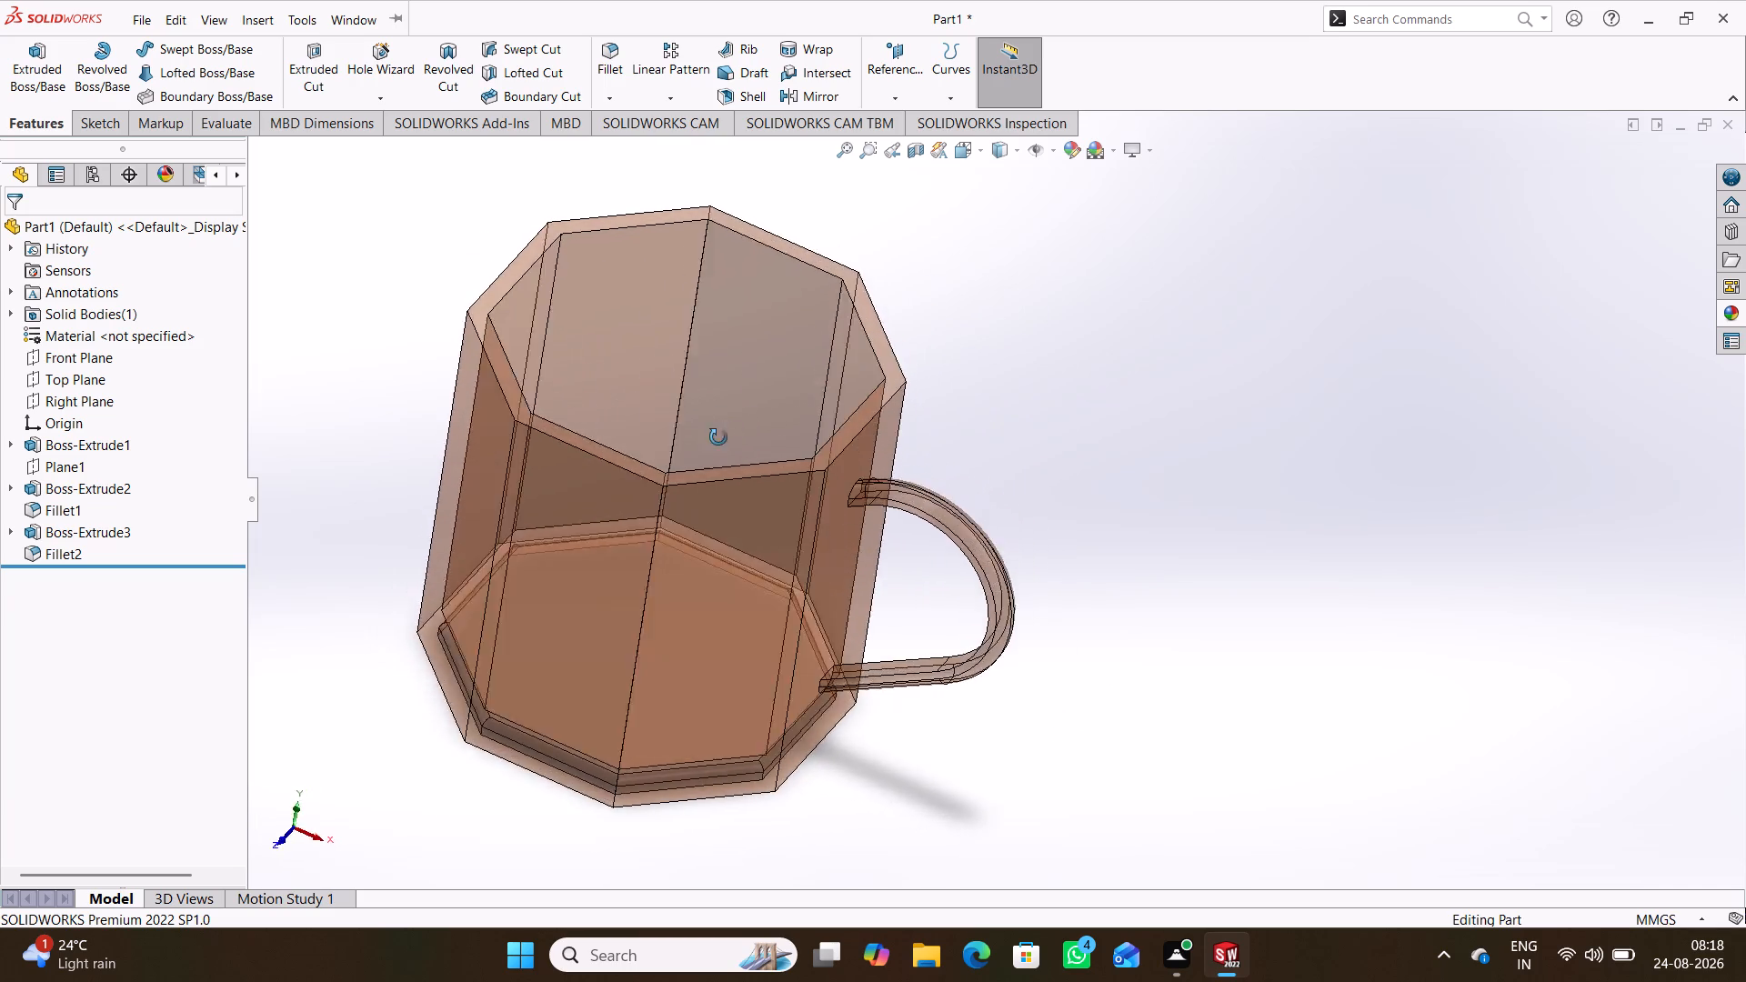
pyautogui.moveTo(718, 437); pyautogui.dragTo(763, 486, button='middle')
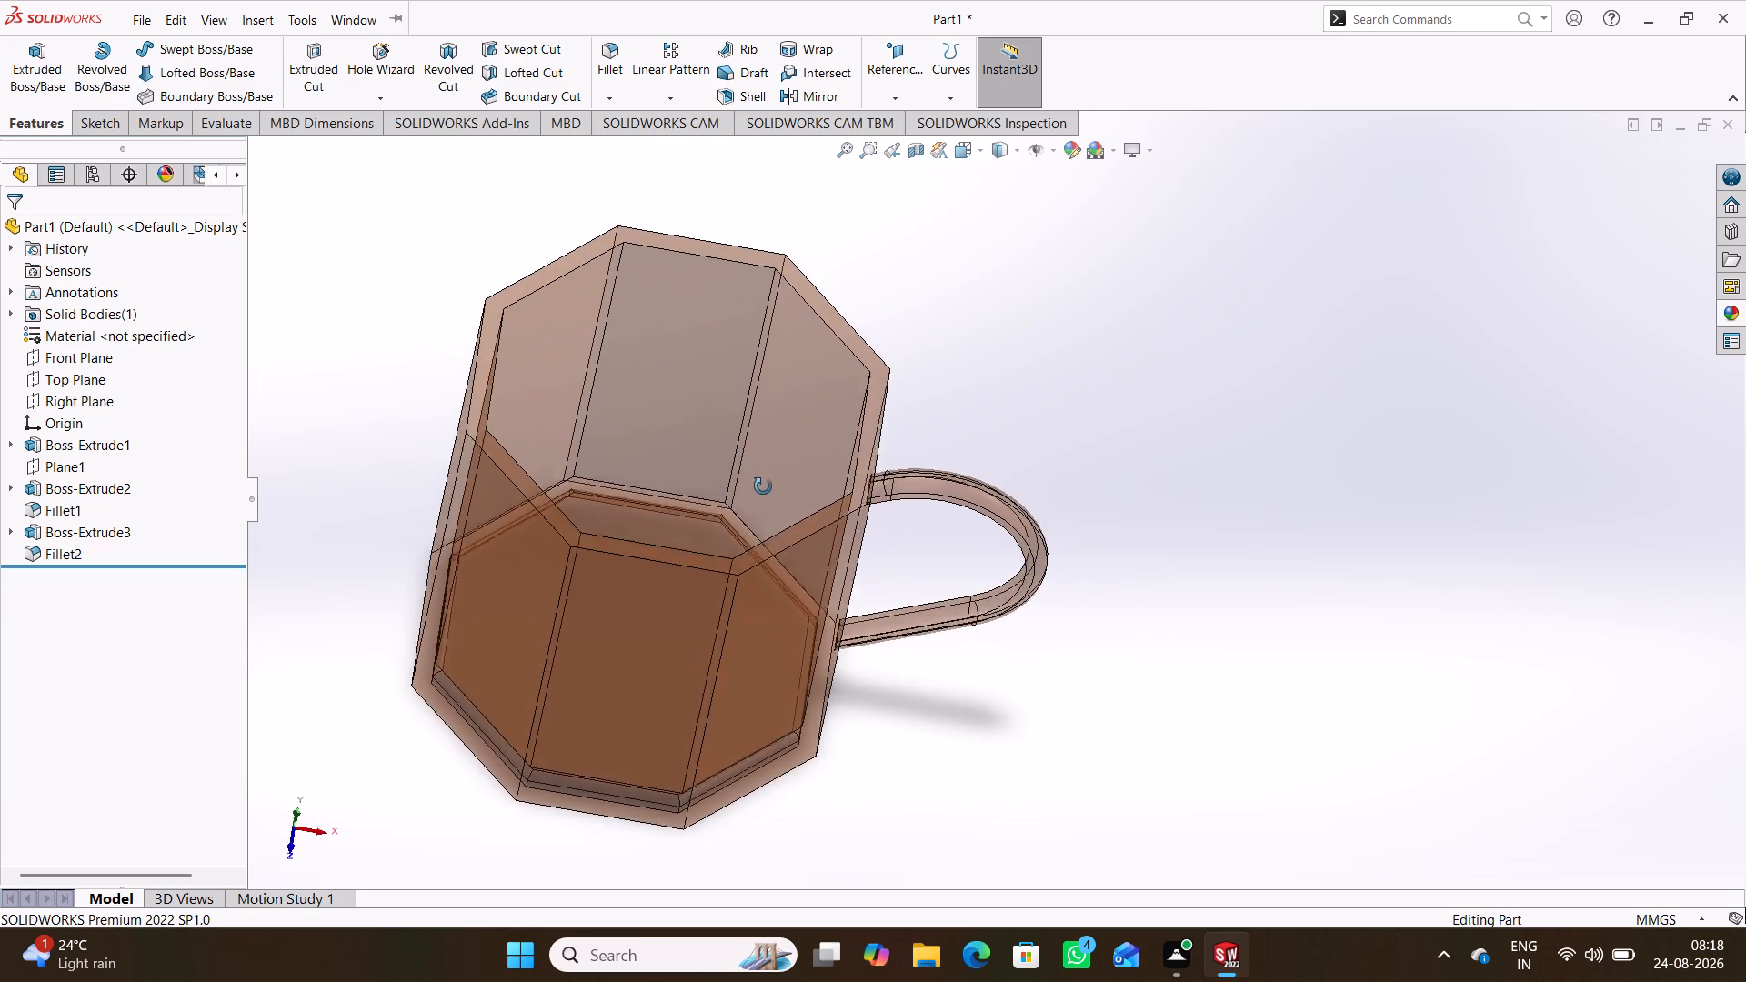
pyautogui.moveTo(763, 486); pyautogui.dragTo(420, 729, button='middle')
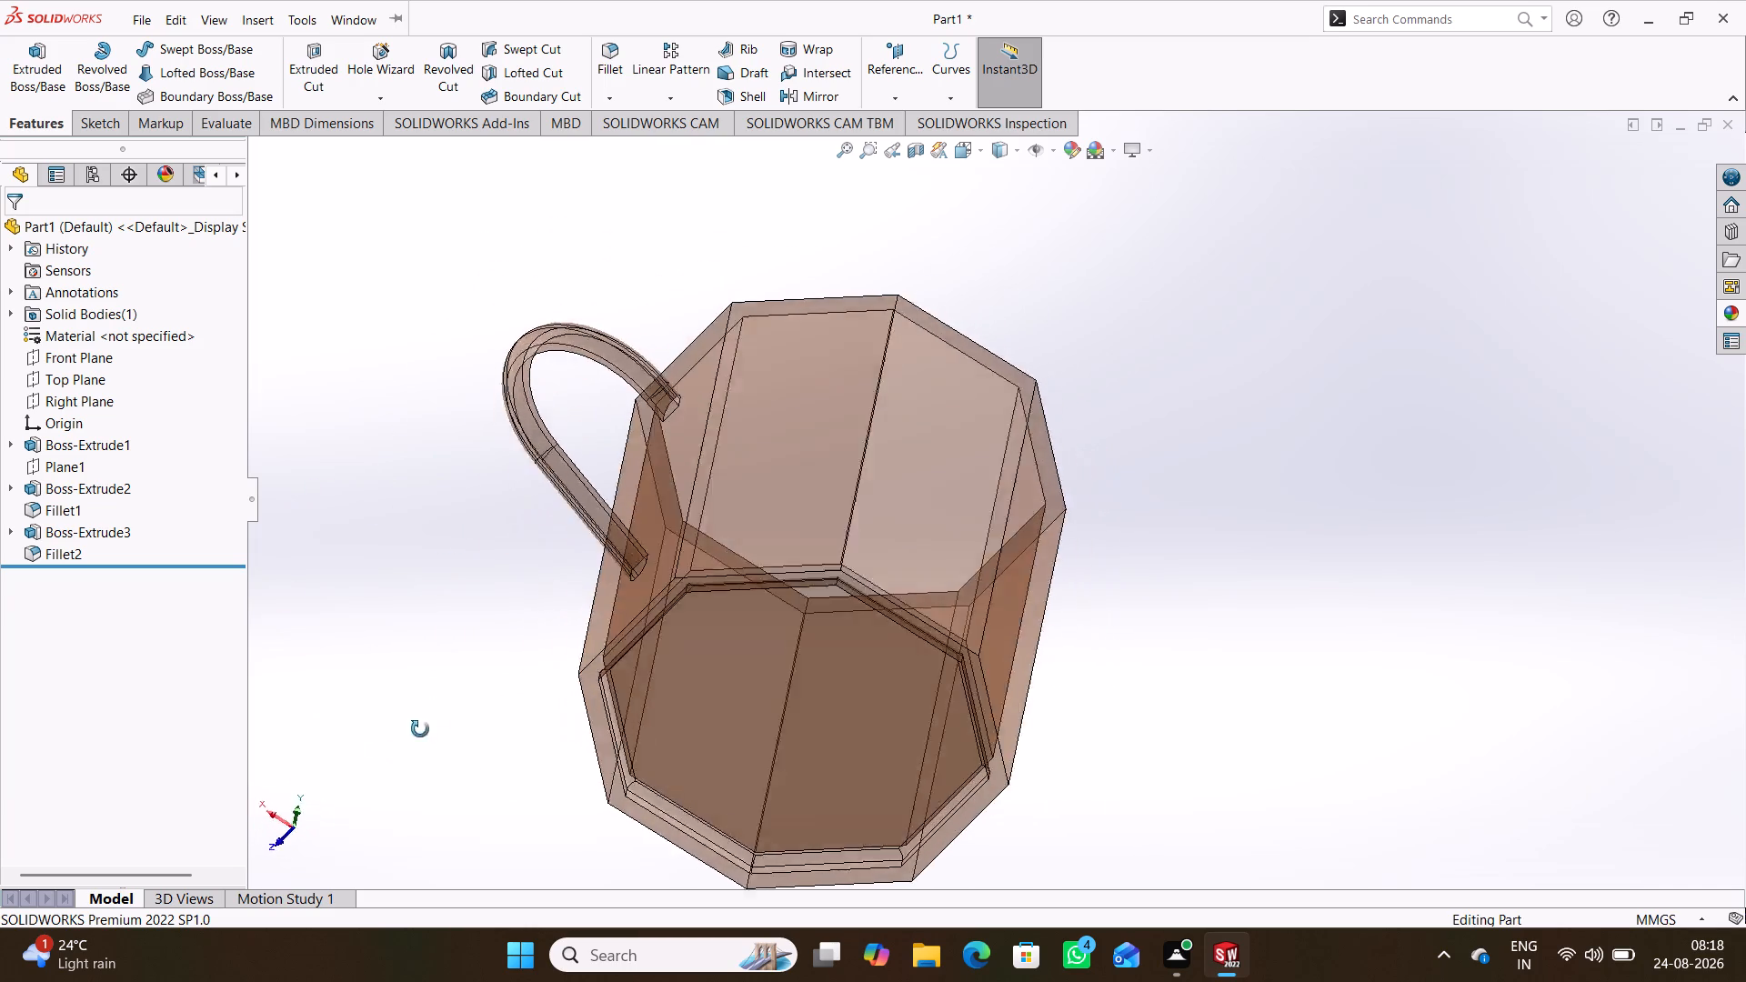
pyautogui.moveTo(420, 729); pyautogui.dragTo(722, 876, button='middle')
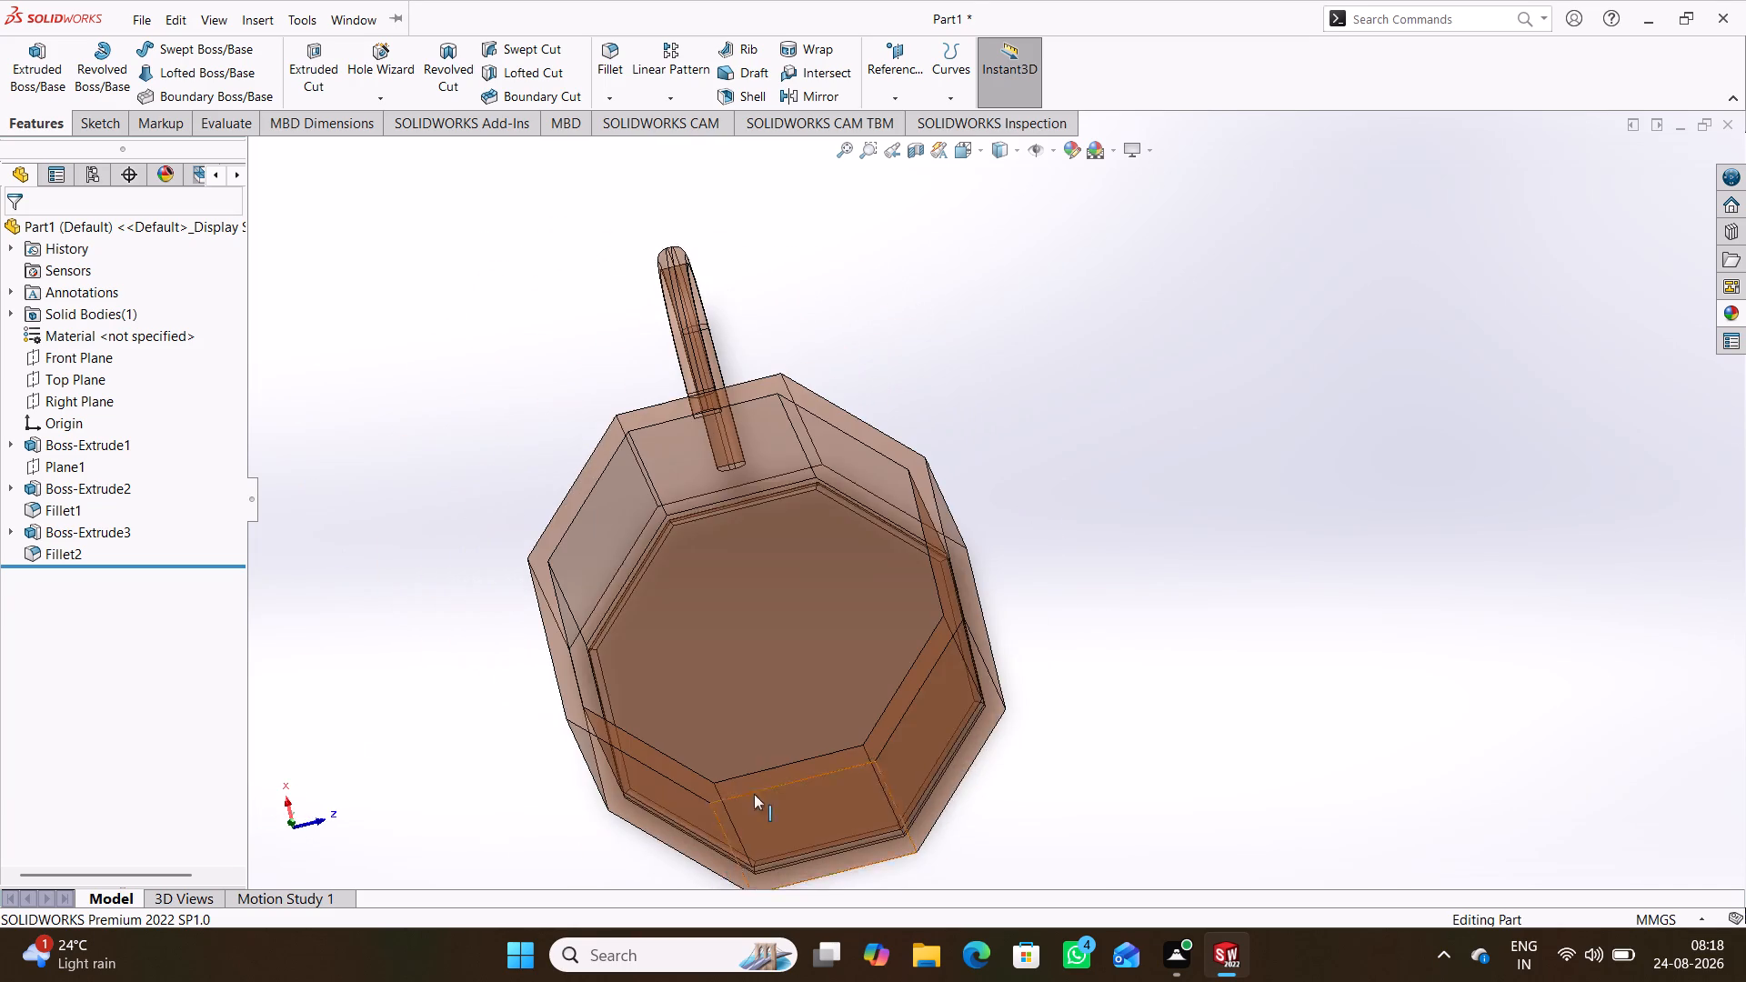
pyautogui.moveTo(1058, 678); pyautogui.dragTo(836, 803, button='middle')
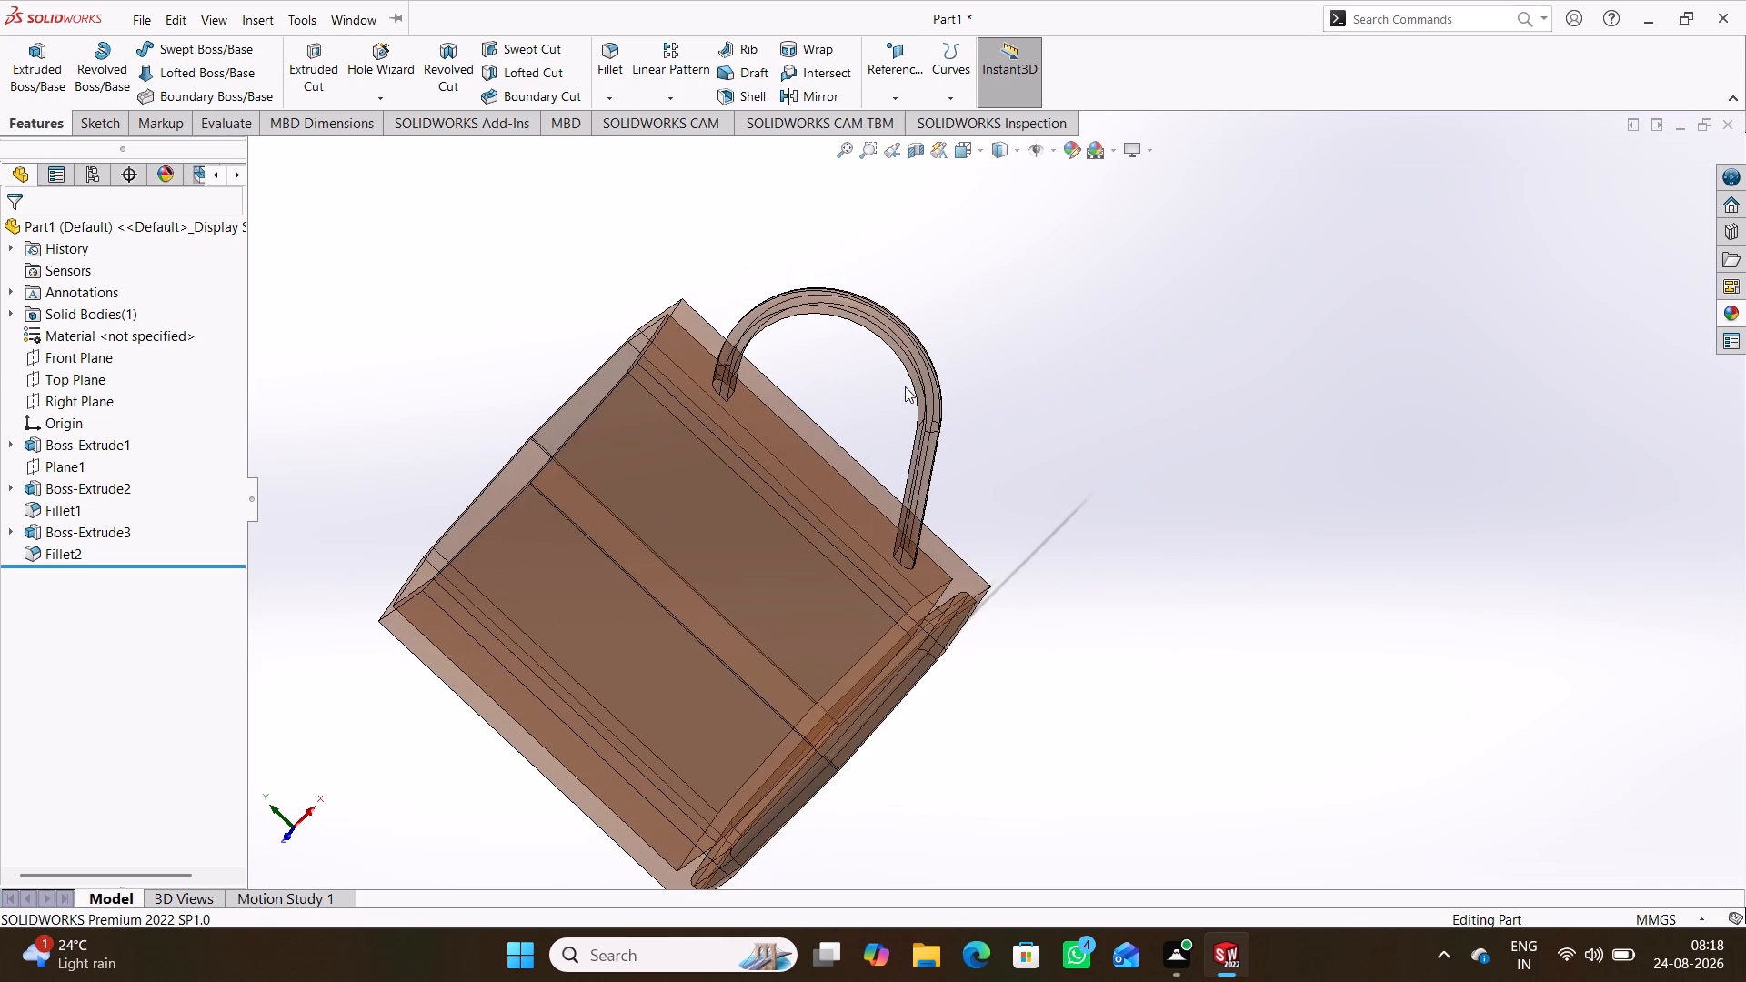
pyautogui.moveTo(1007, 236); pyautogui.dragTo(1053, 326, button='middle')
# Apply the Backdrop - Grey with Overhead Light scene to the model view.
pyautogui.click(1099, 155)
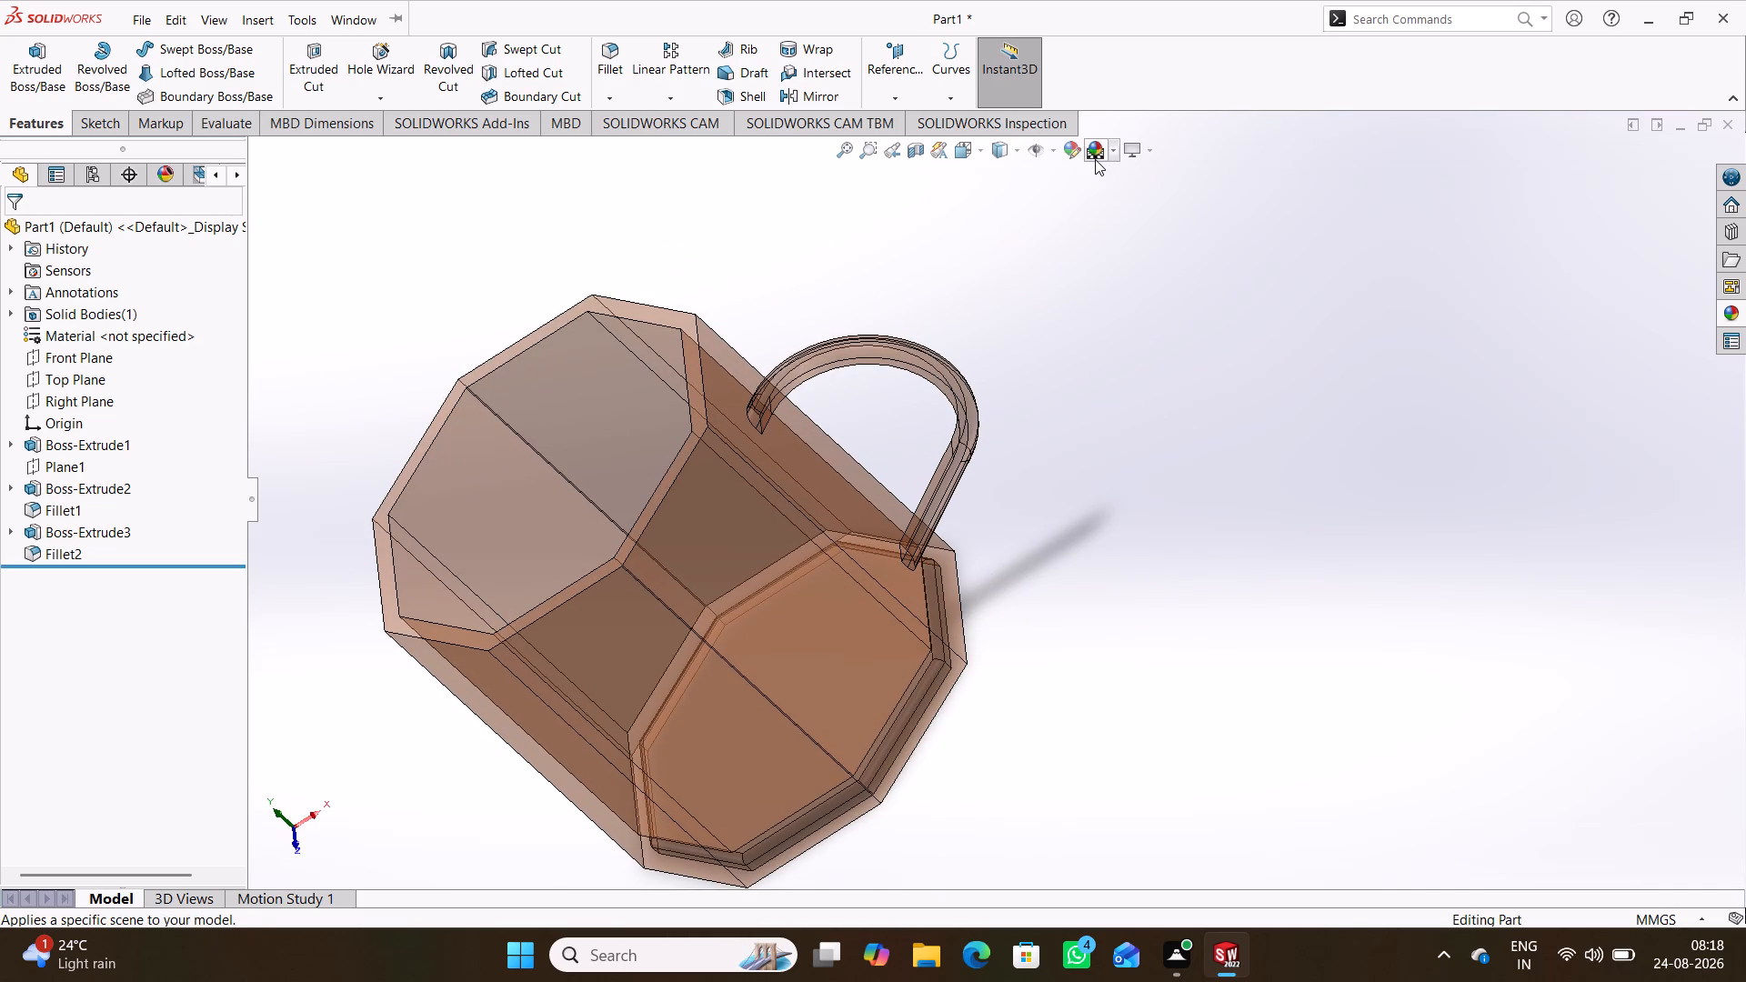
pyautogui.click(1106, 147)
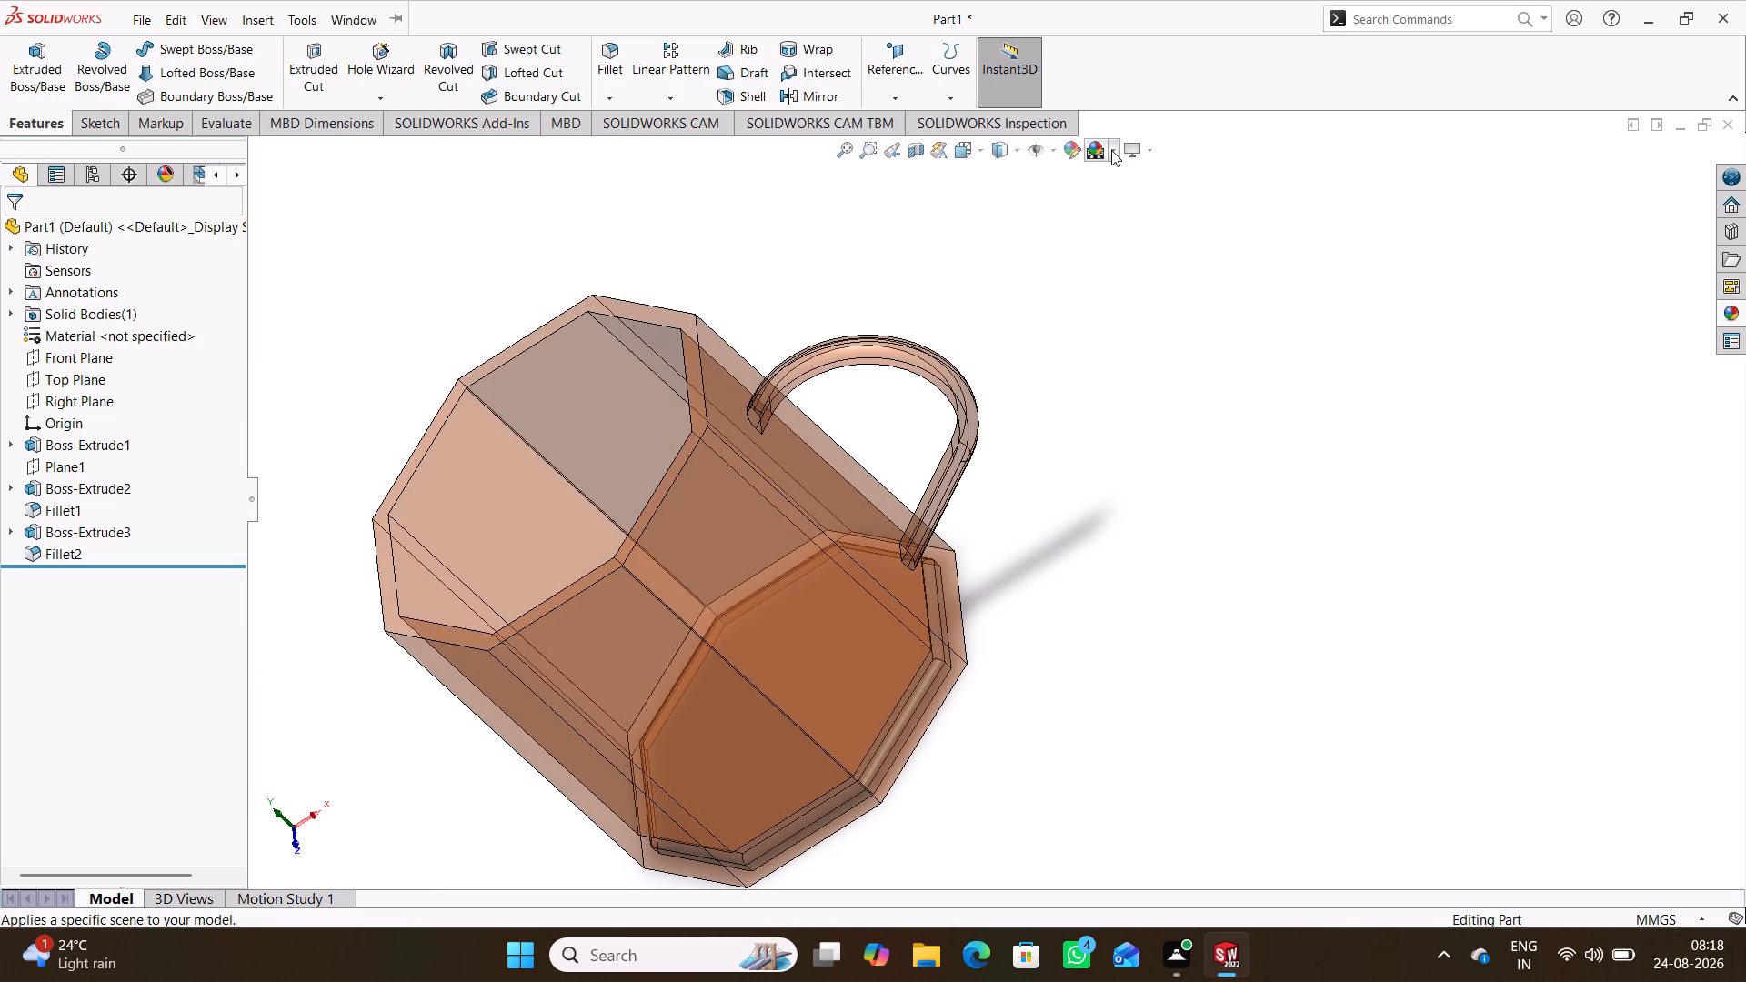
pyautogui.click(1078, 279)
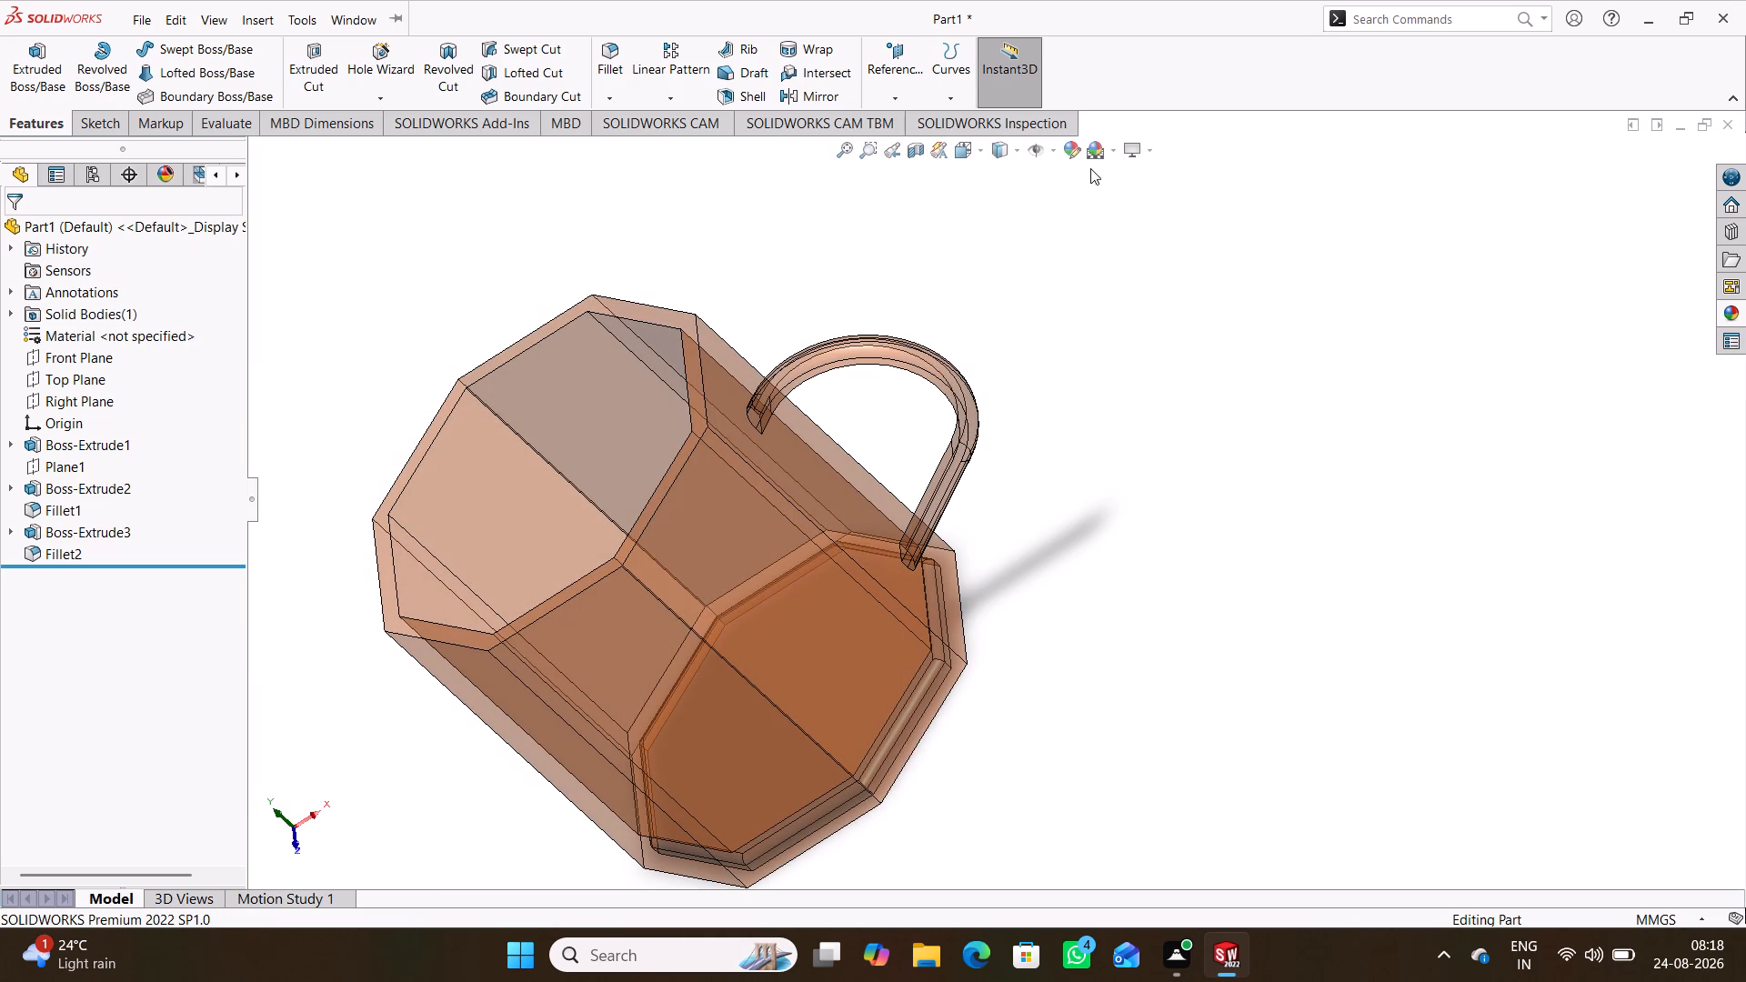
pyautogui.click(1108, 145)
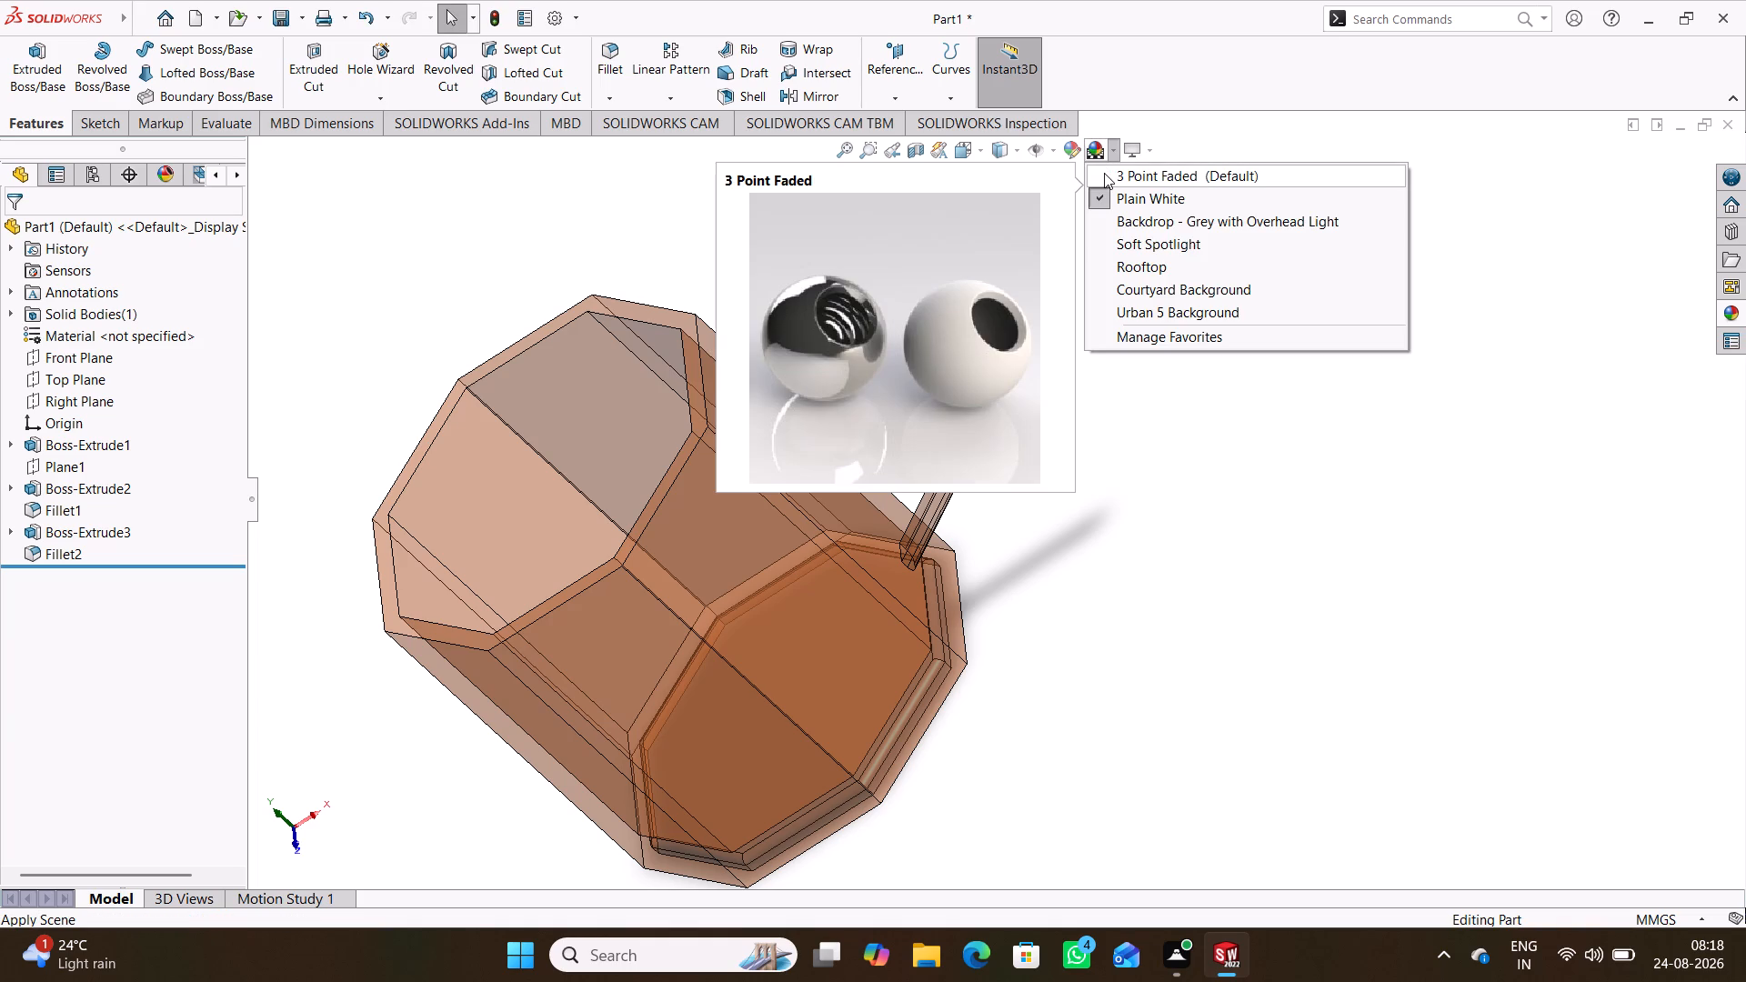
pyautogui.click(1118, 217)
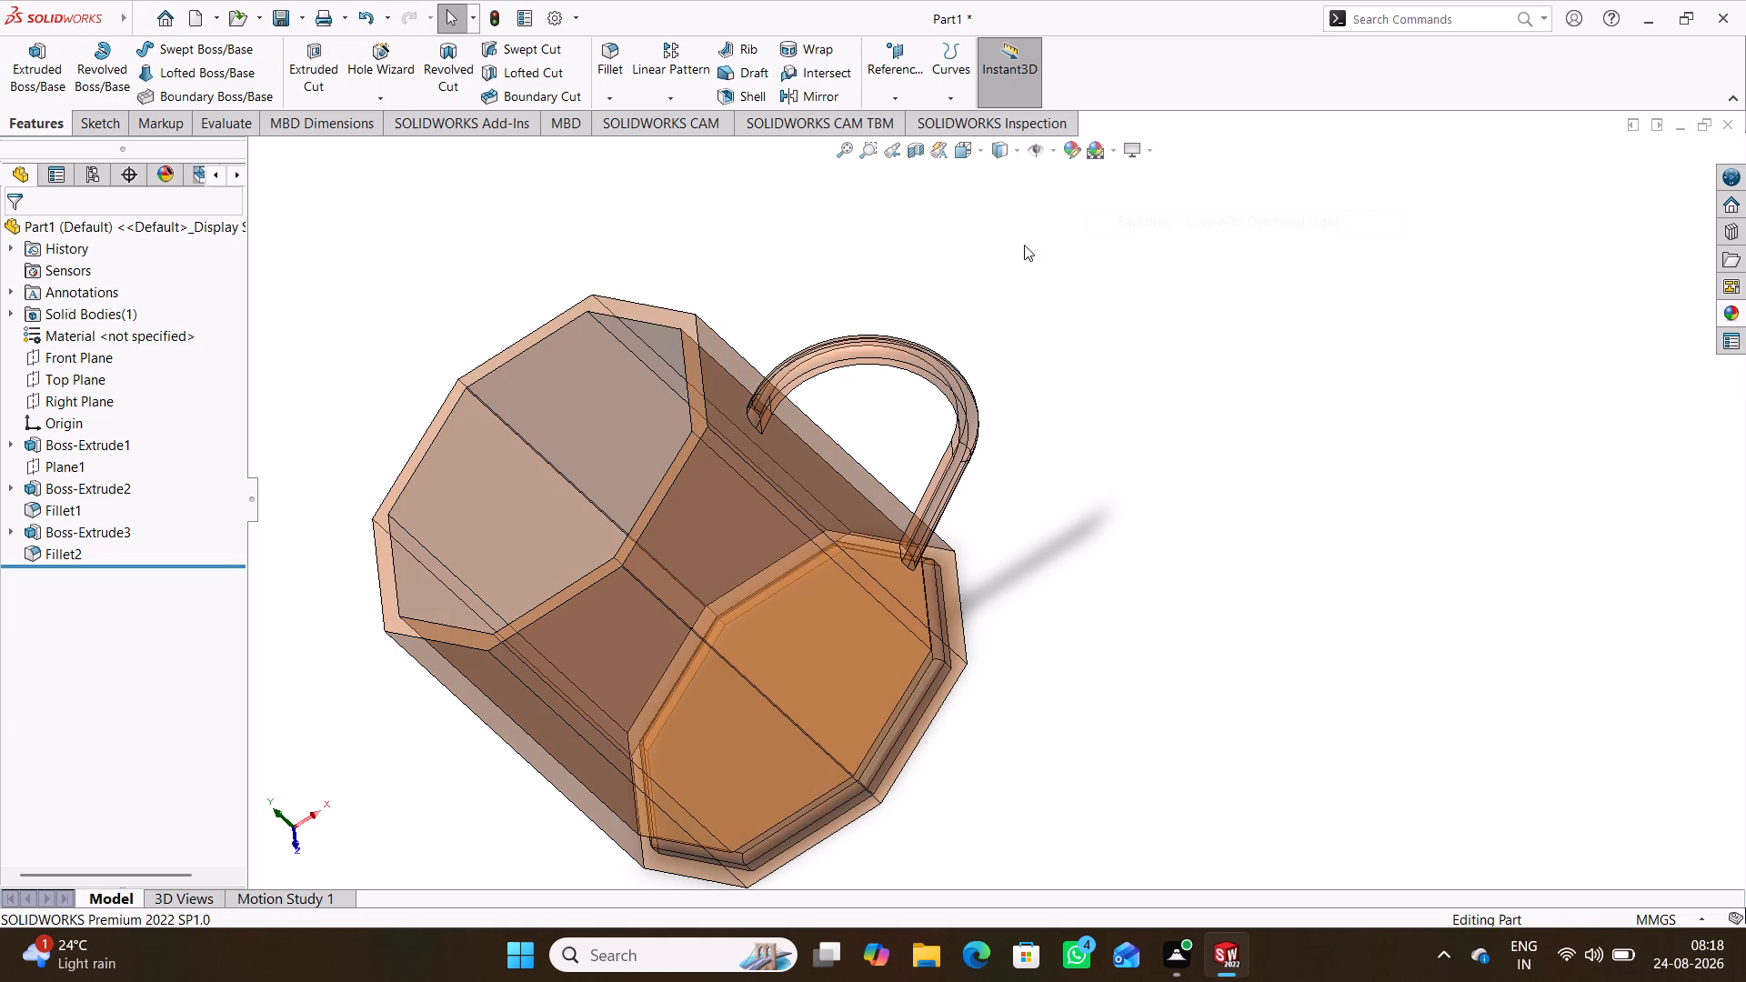
# Replace the whole mug's brown glass appearance with polished steel from the metal appearances.
pyautogui.click(1077, 146)
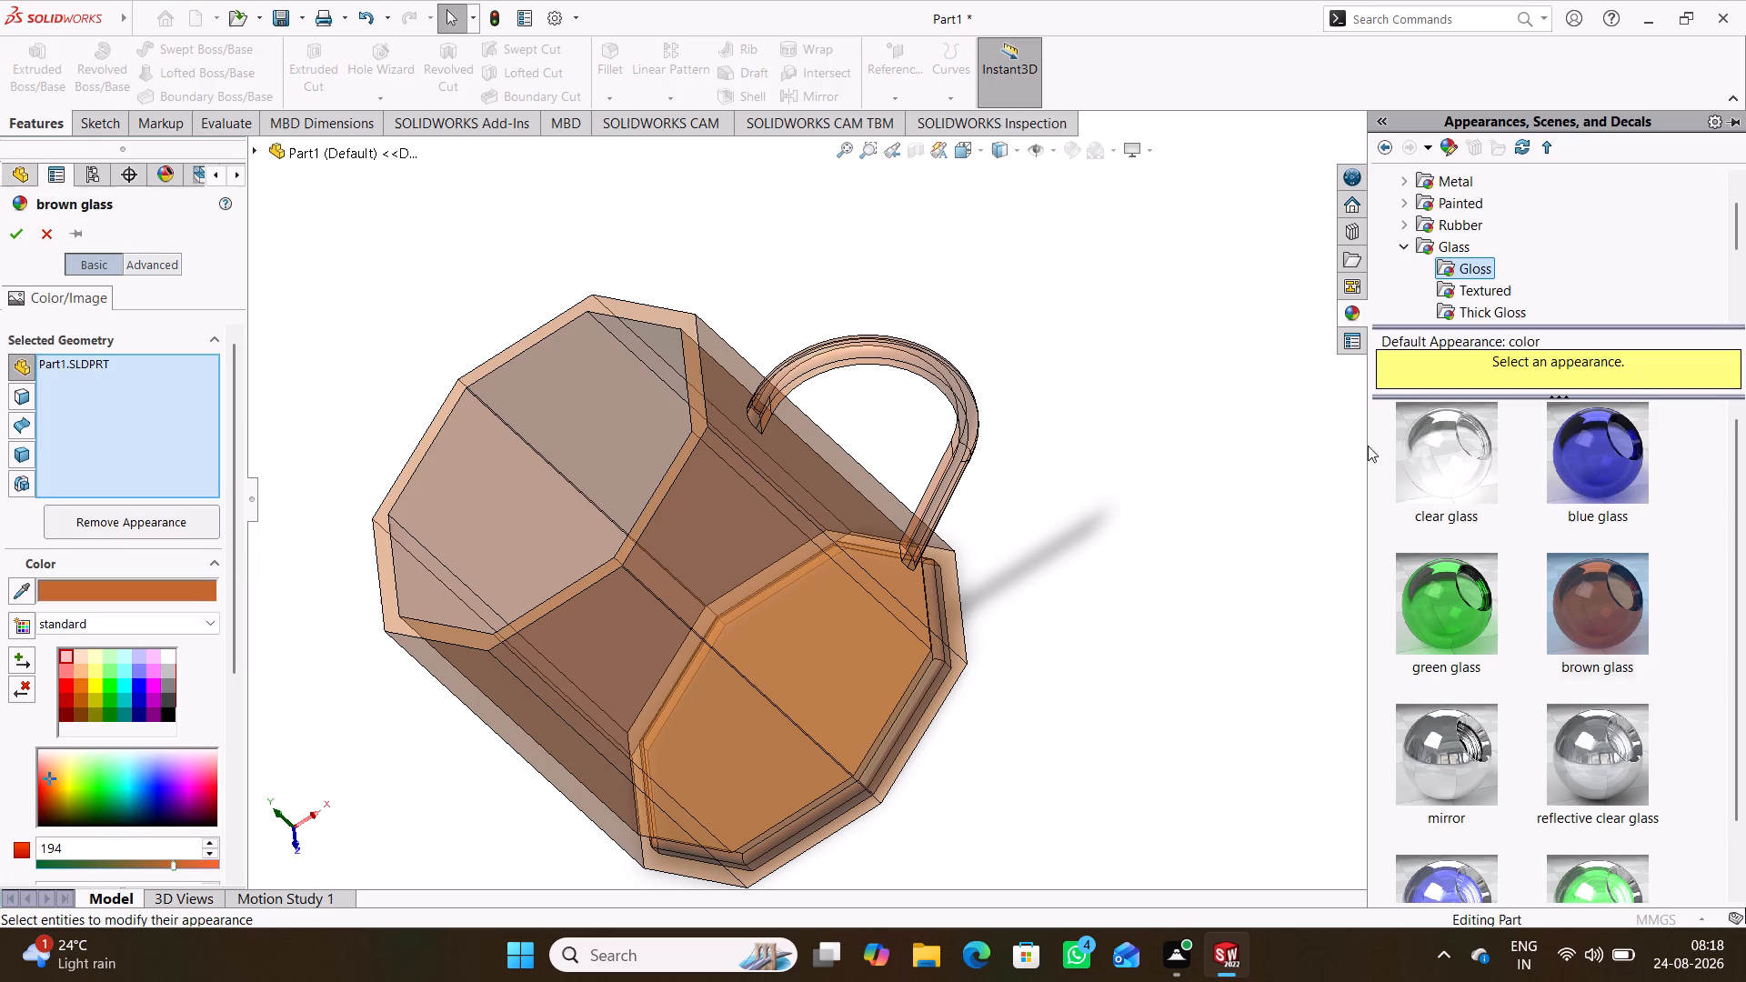
pyautogui.click(1466, 198)
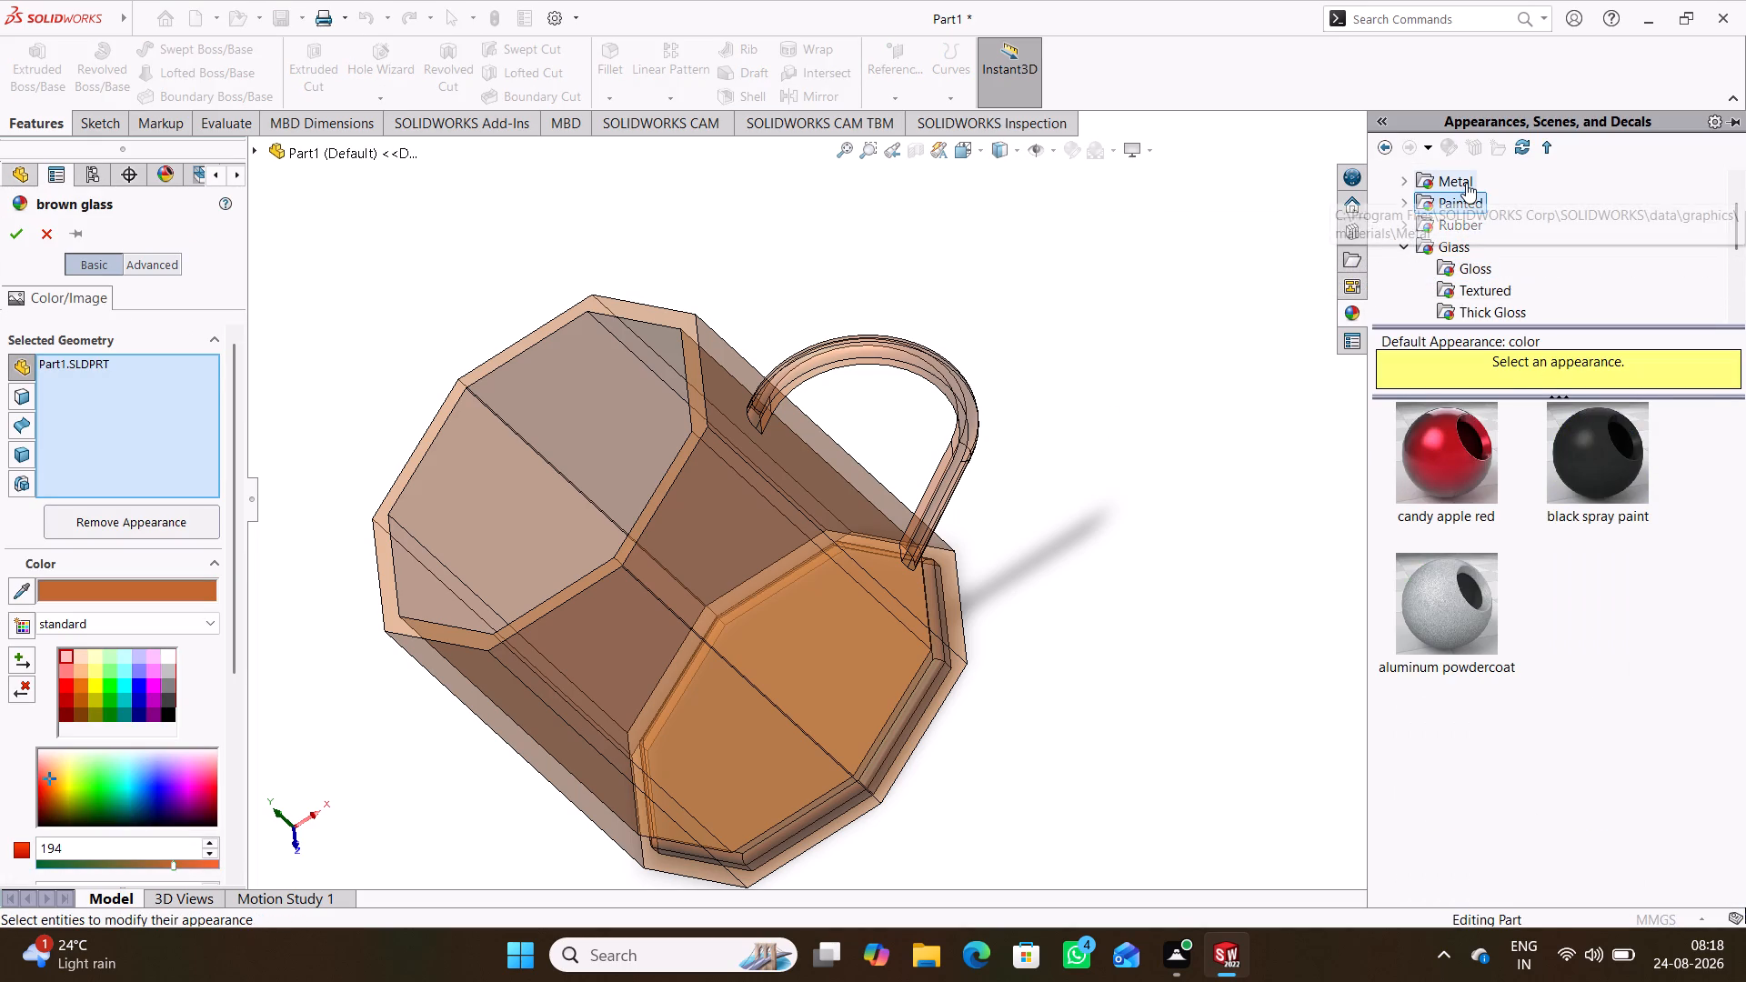
pyautogui.click(1463, 178)
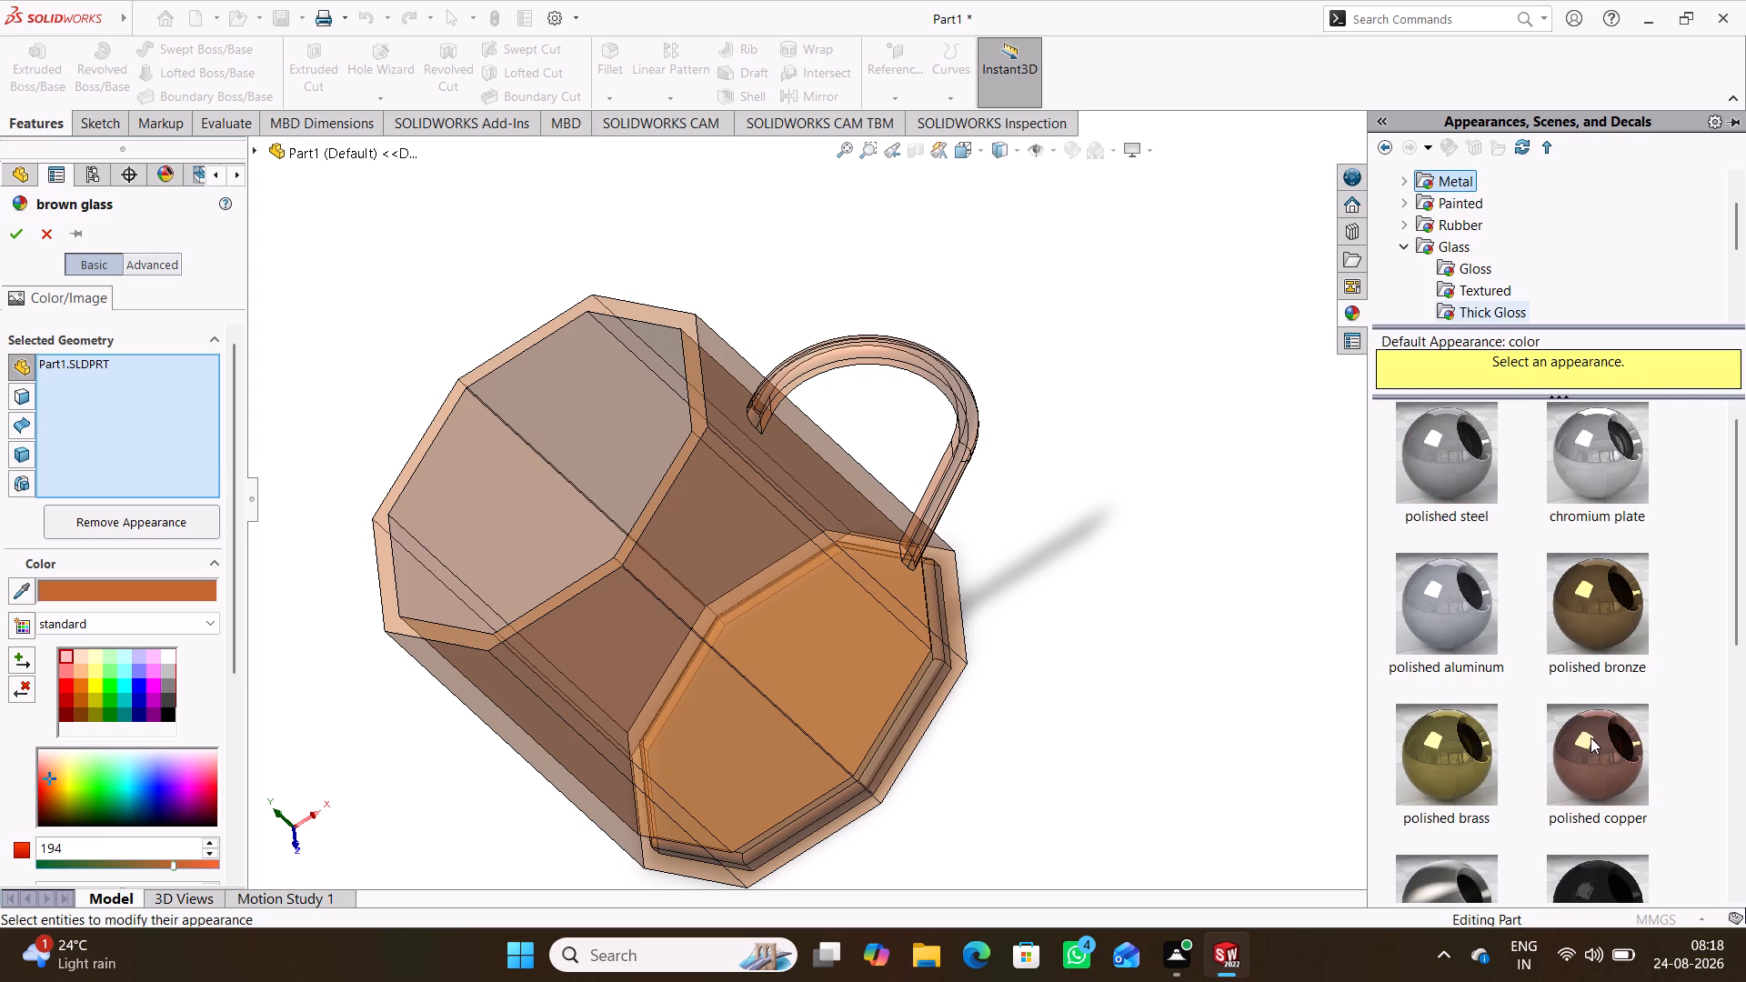
pyautogui.moveTo(1441, 431); pyautogui.dragTo(1396, 476)
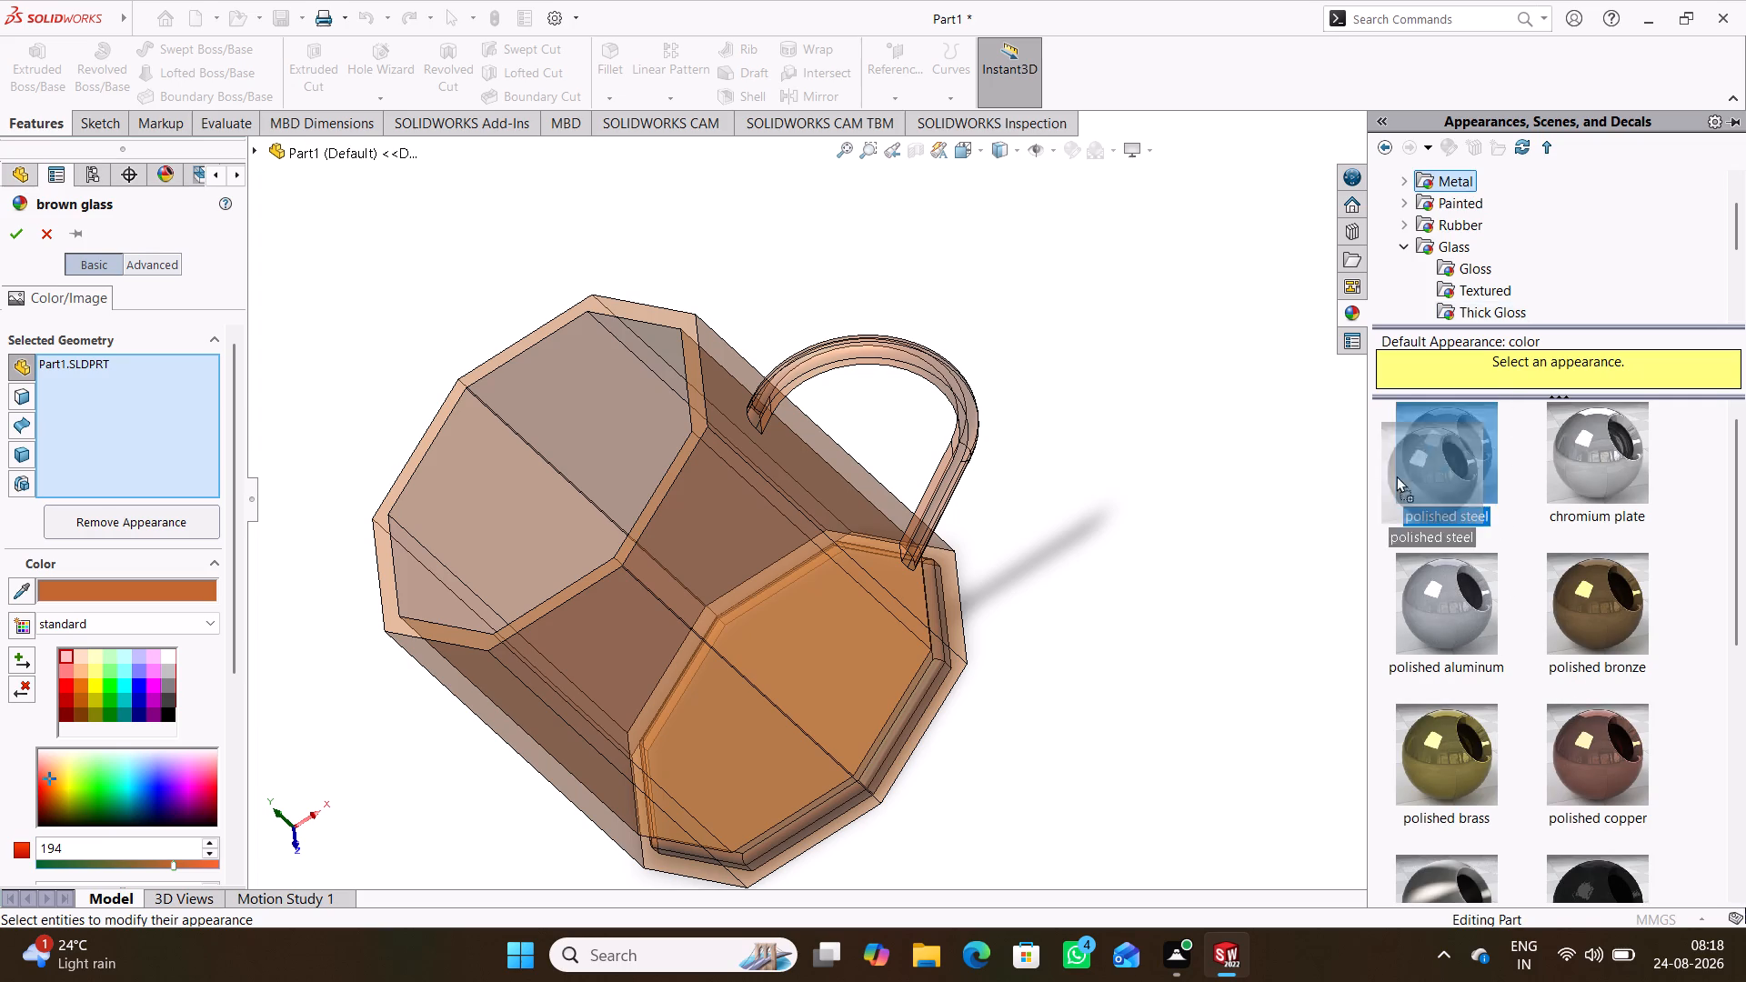
pyautogui.moveTo(1396, 476); pyautogui.dragTo(349, 406)
pyautogui.moveTo(410, 404); pyautogui.dragTo(474, 411)
pyautogui.moveTo(849, 501); pyautogui.dragTo(902, 530, button='middle')
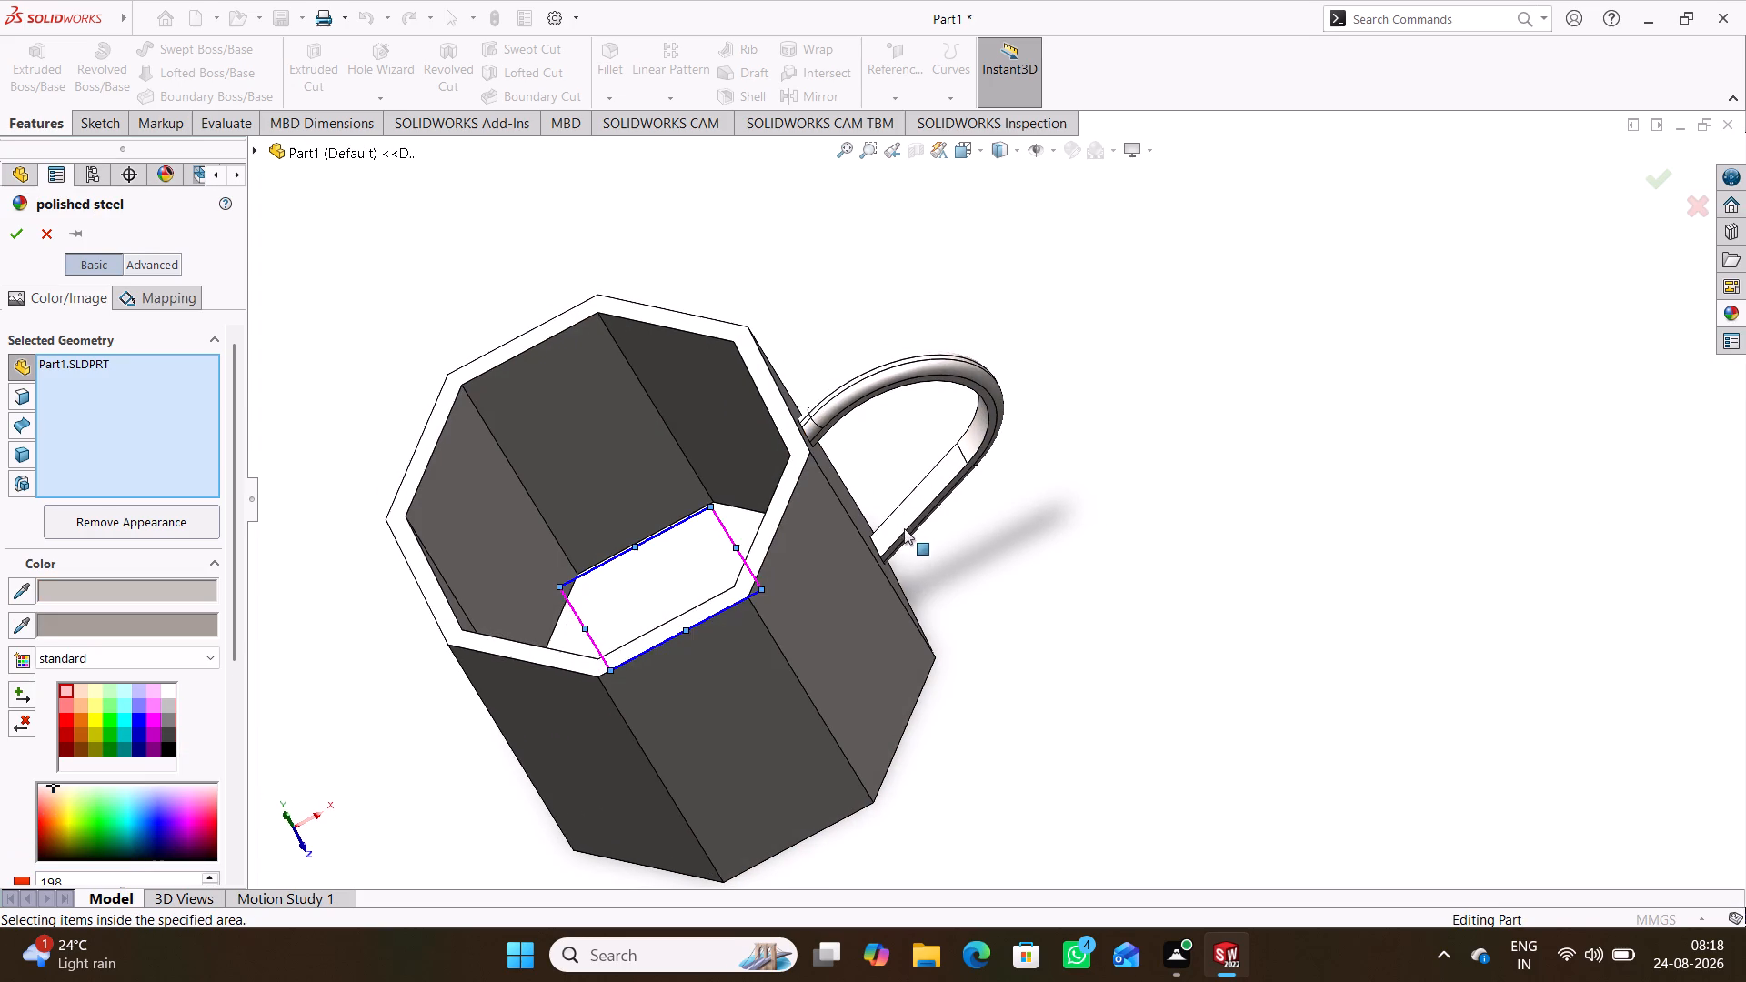
pyautogui.click(20, 236)
# Examine the polished steel mug, its handle and its base from several angles and distances.
pyautogui.moveTo(667, 615); pyautogui.dragTo(650, 589, button='middle')
pyautogui.scroll(3, 641, 618)
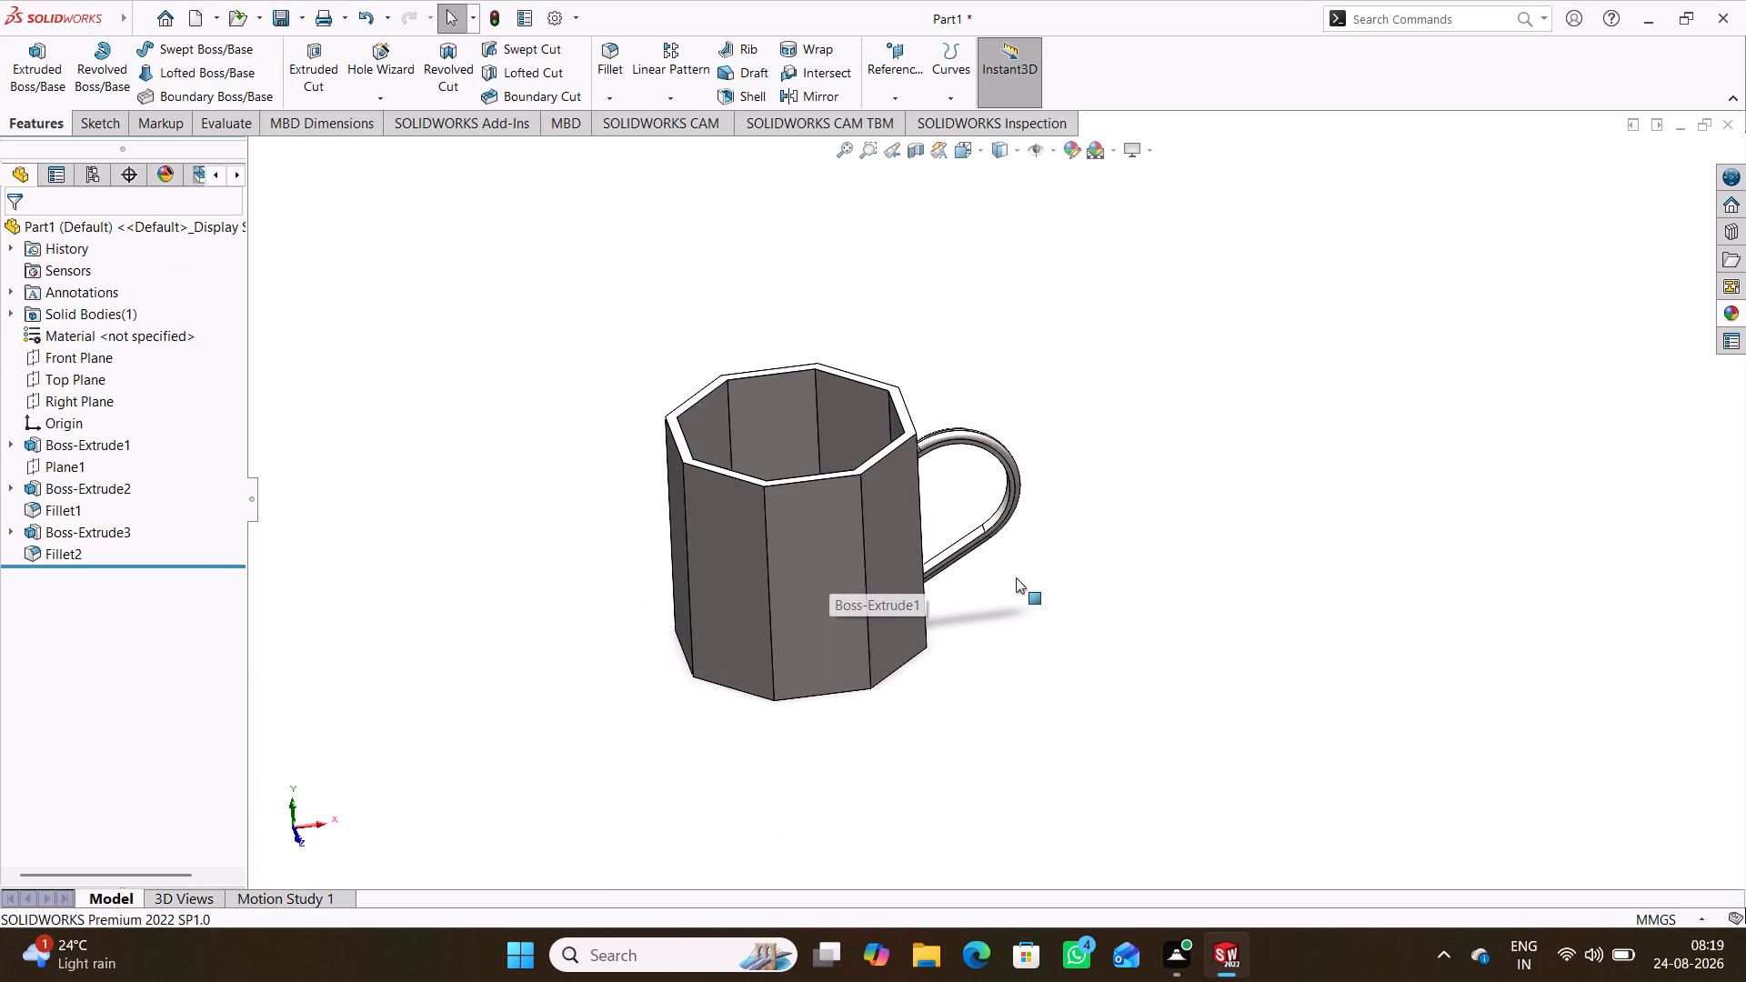
pyautogui.moveTo(1016, 577); pyautogui.dragTo(848, 589, button='middle')
pyautogui.scroll(-5, 860, 555)
pyautogui.moveTo(920, 483); pyautogui.dragTo(909, 499, button='middle')
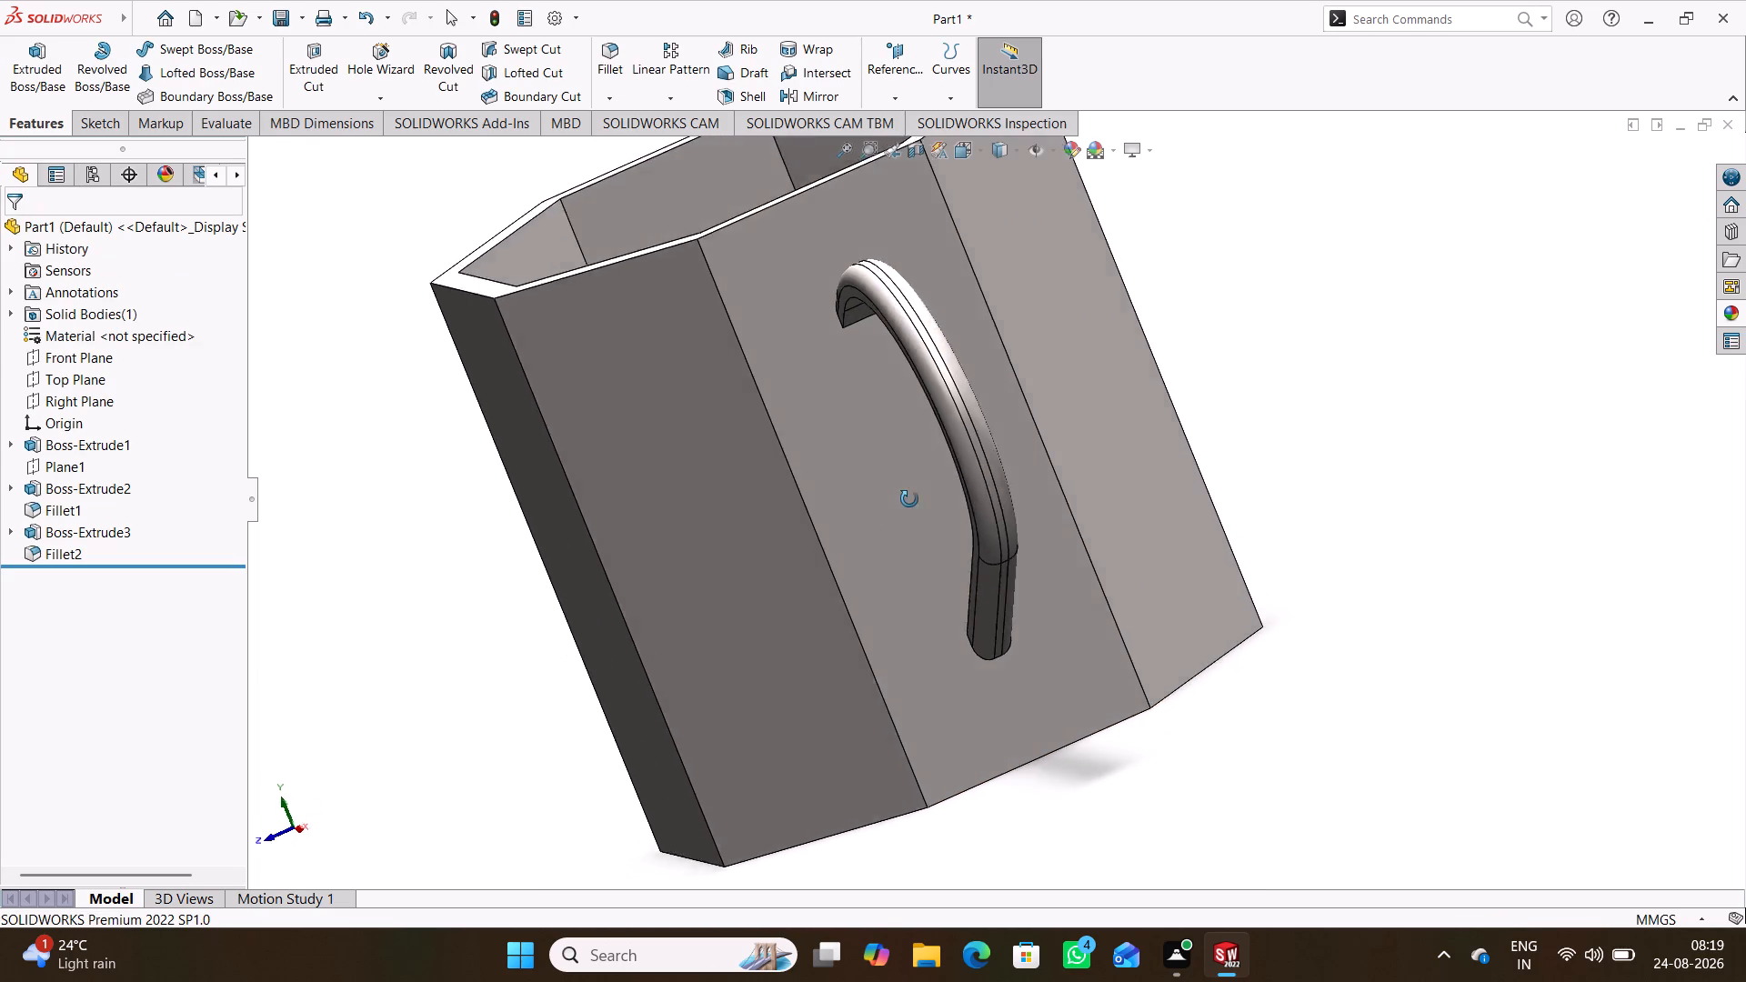
pyautogui.moveTo(909, 499); pyautogui.dragTo(938, 626, button='middle')
pyautogui.scroll(-1, 867, 548)
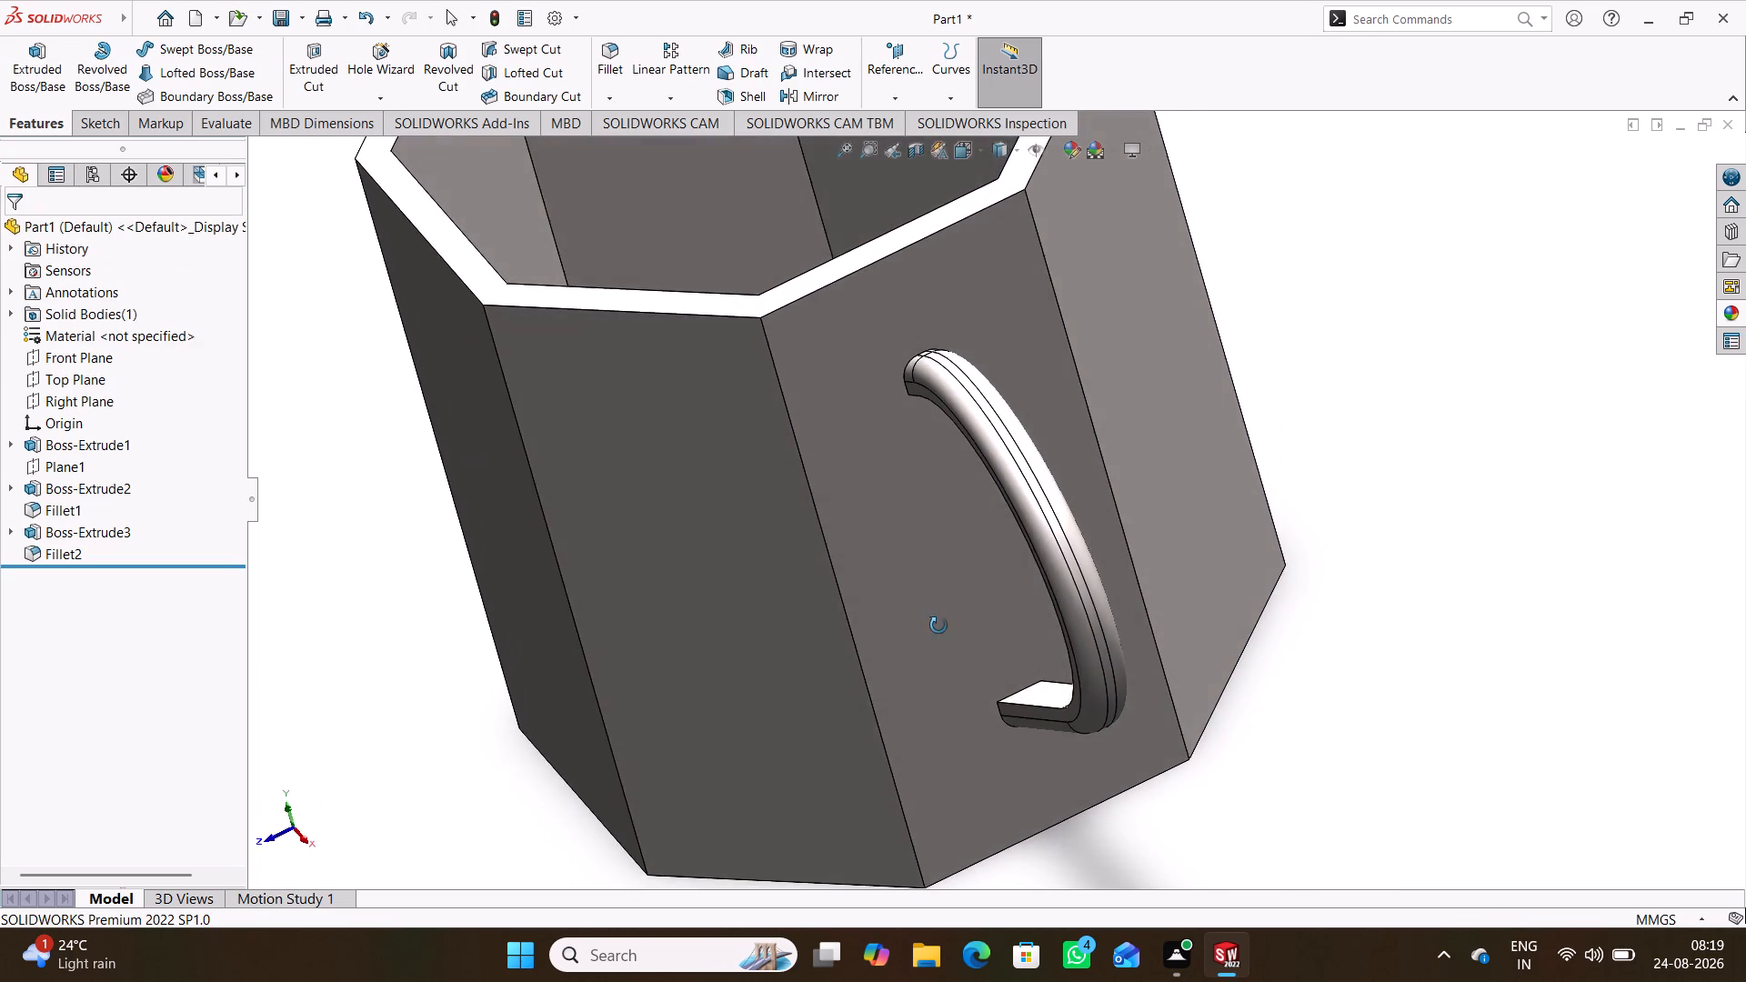
pyautogui.moveTo(938, 626); pyautogui.dragTo(1193, 540, button='middle')
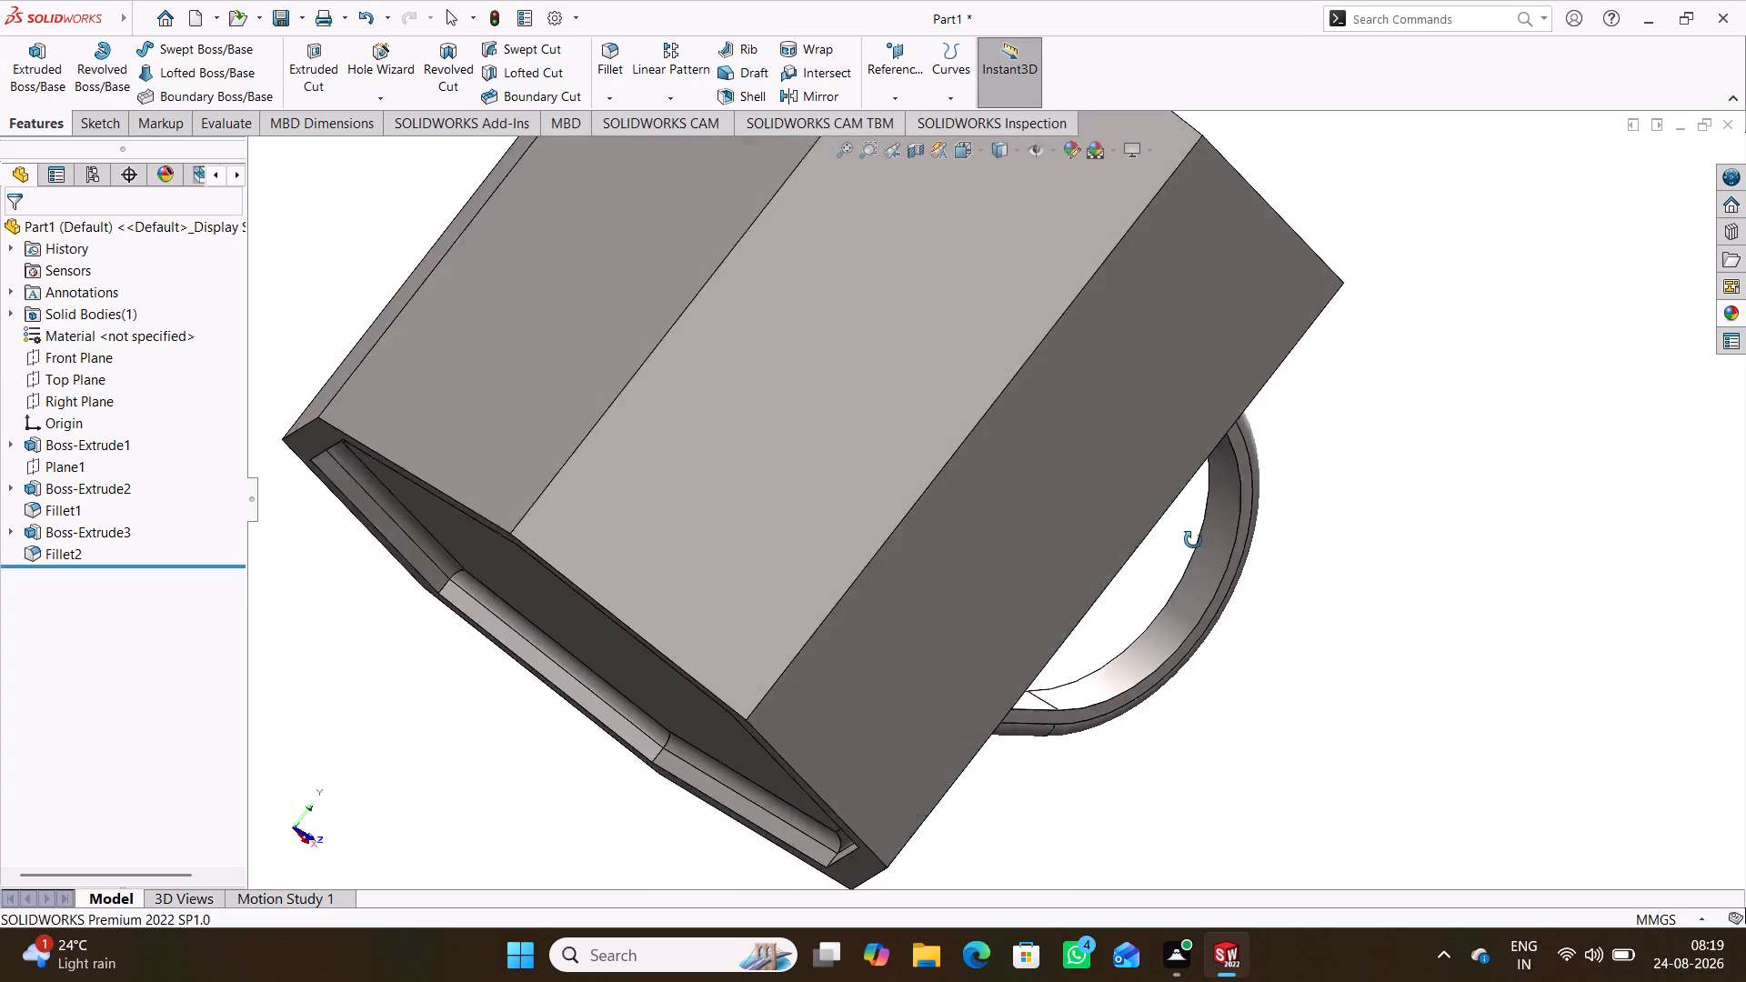
pyautogui.moveTo(1193, 540); pyautogui.dragTo(878, 555, button='middle')
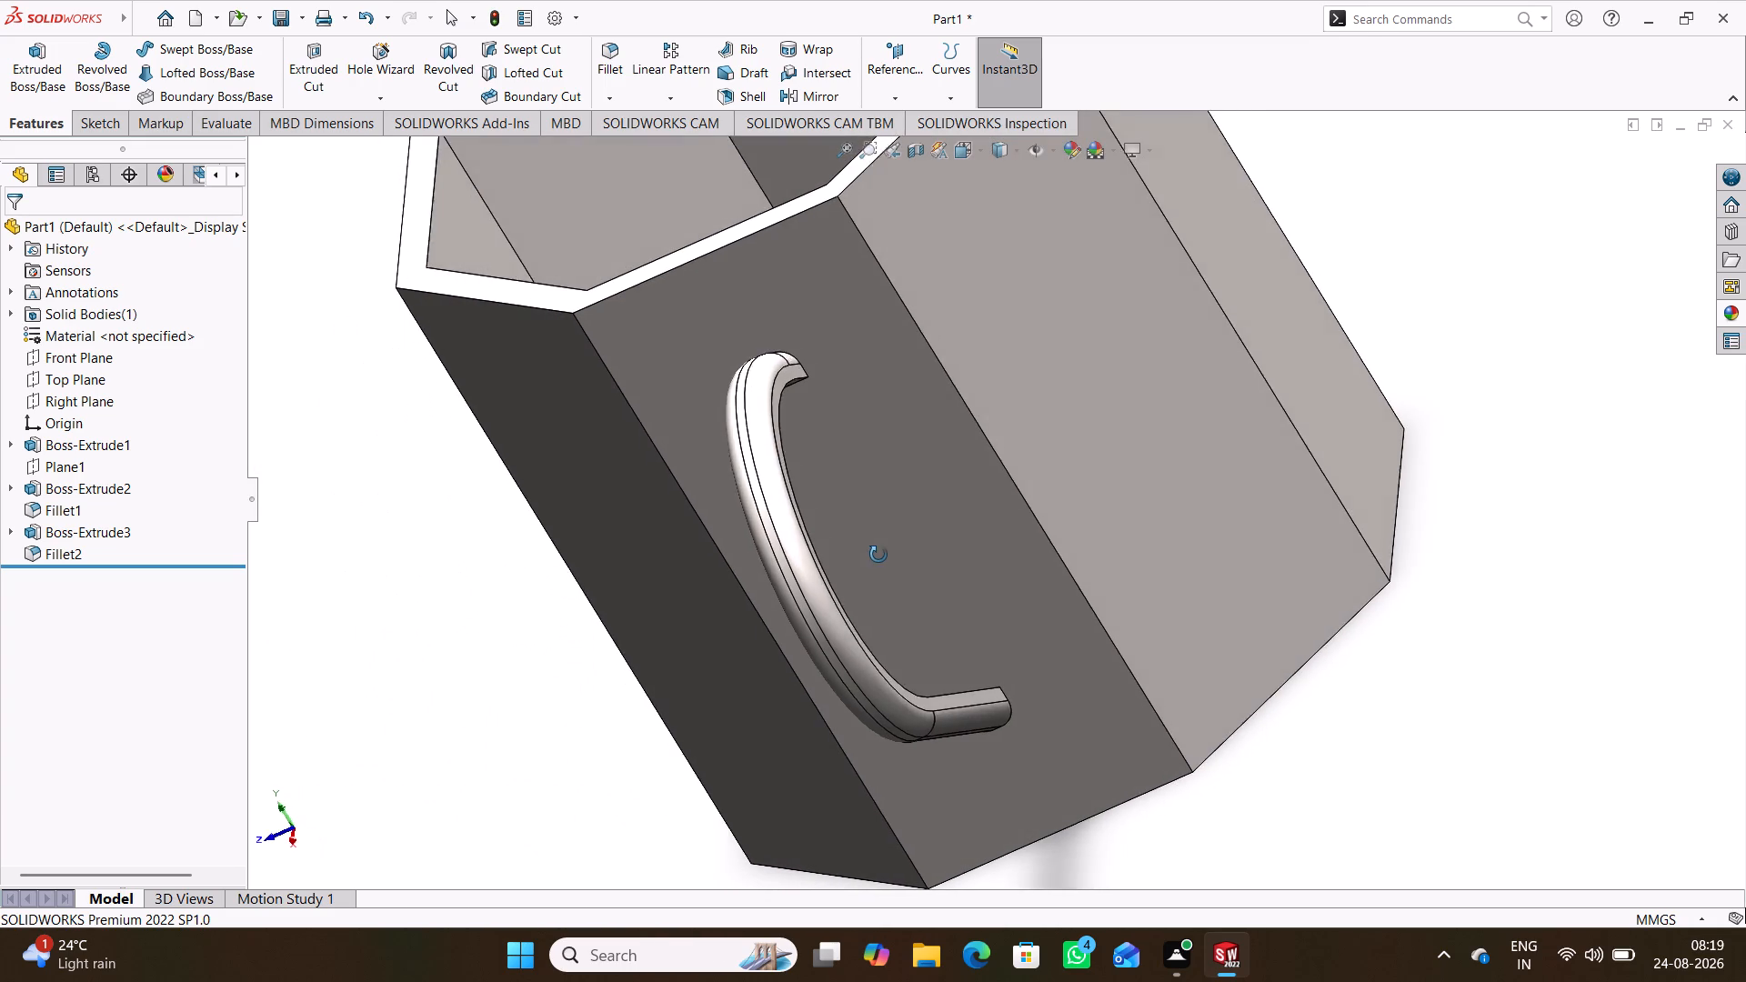
# Examine the steel mug's body, the filleted recess in its base and the handle from several angles and distances.
pyautogui.moveTo(878, 555); pyautogui.dragTo(1083, 502, button='middle')
pyautogui.scroll(7, 1083, 502)
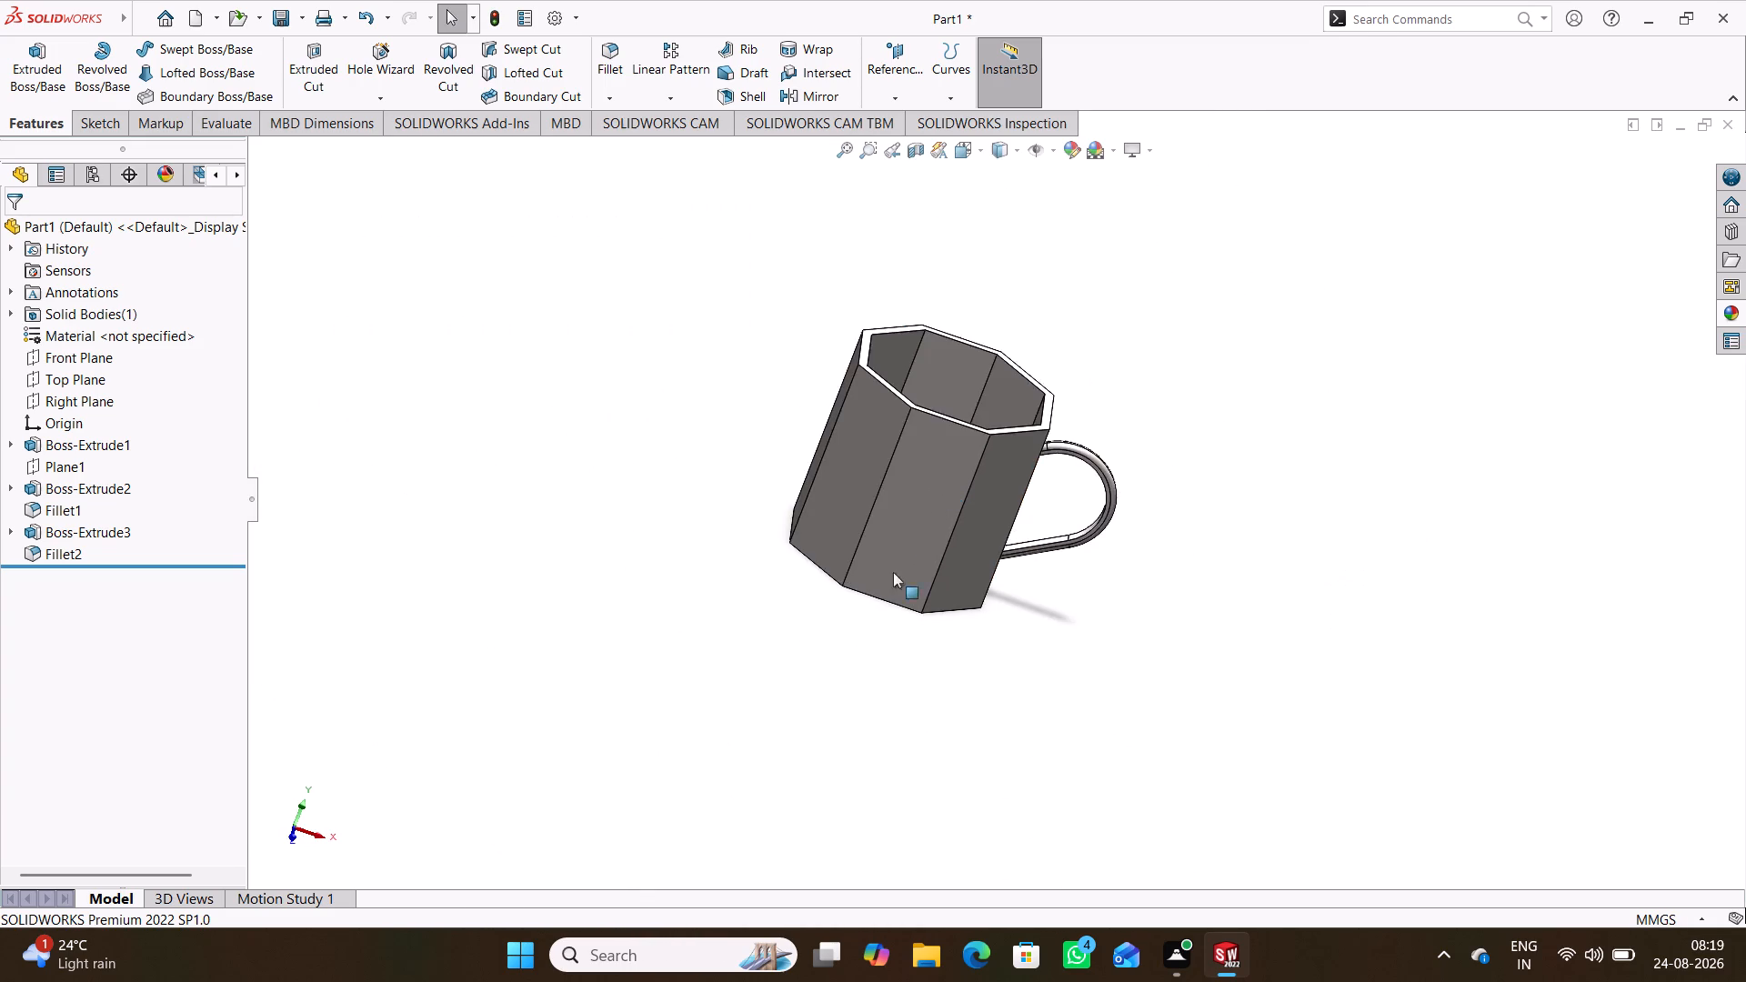
pyautogui.moveTo(892, 588); pyautogui.dragTo(957, 165, button='middle')
pyautogui.scroll(-4, 985, 403)
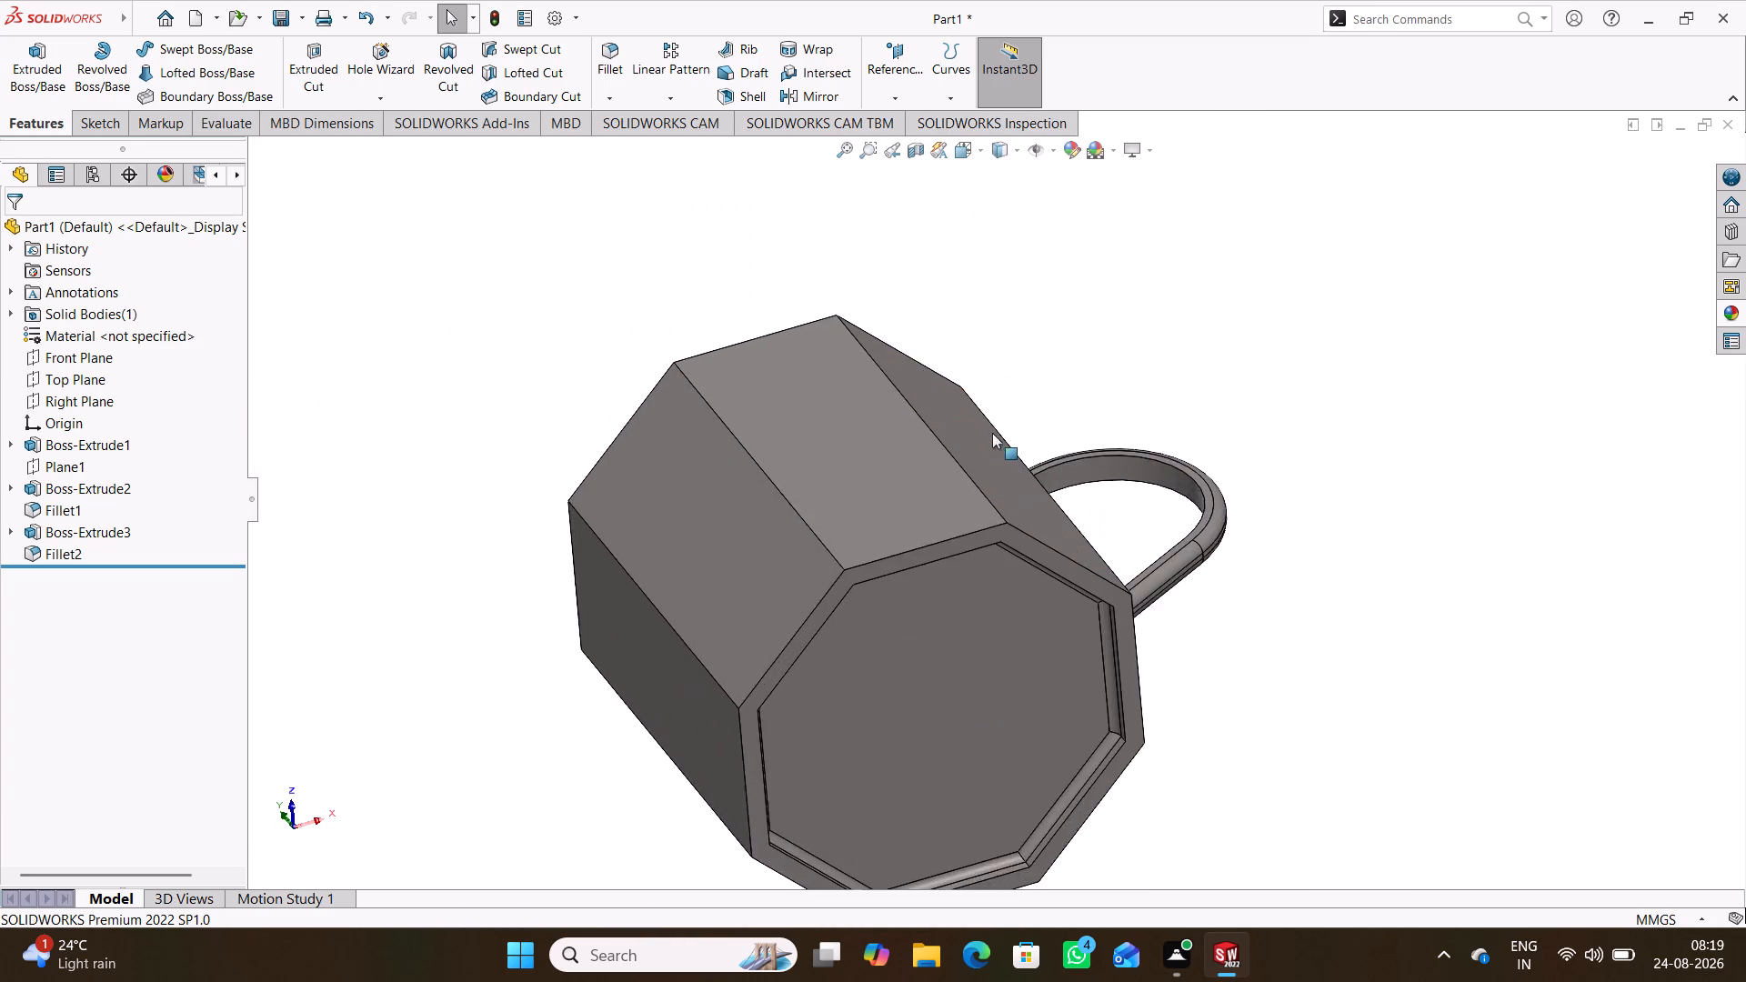
pyautogui.scroll(-2, 992, 433)
pyautogui.moveTo(899, 694); pyautogui.dragTo(1011, 622, button='middle')
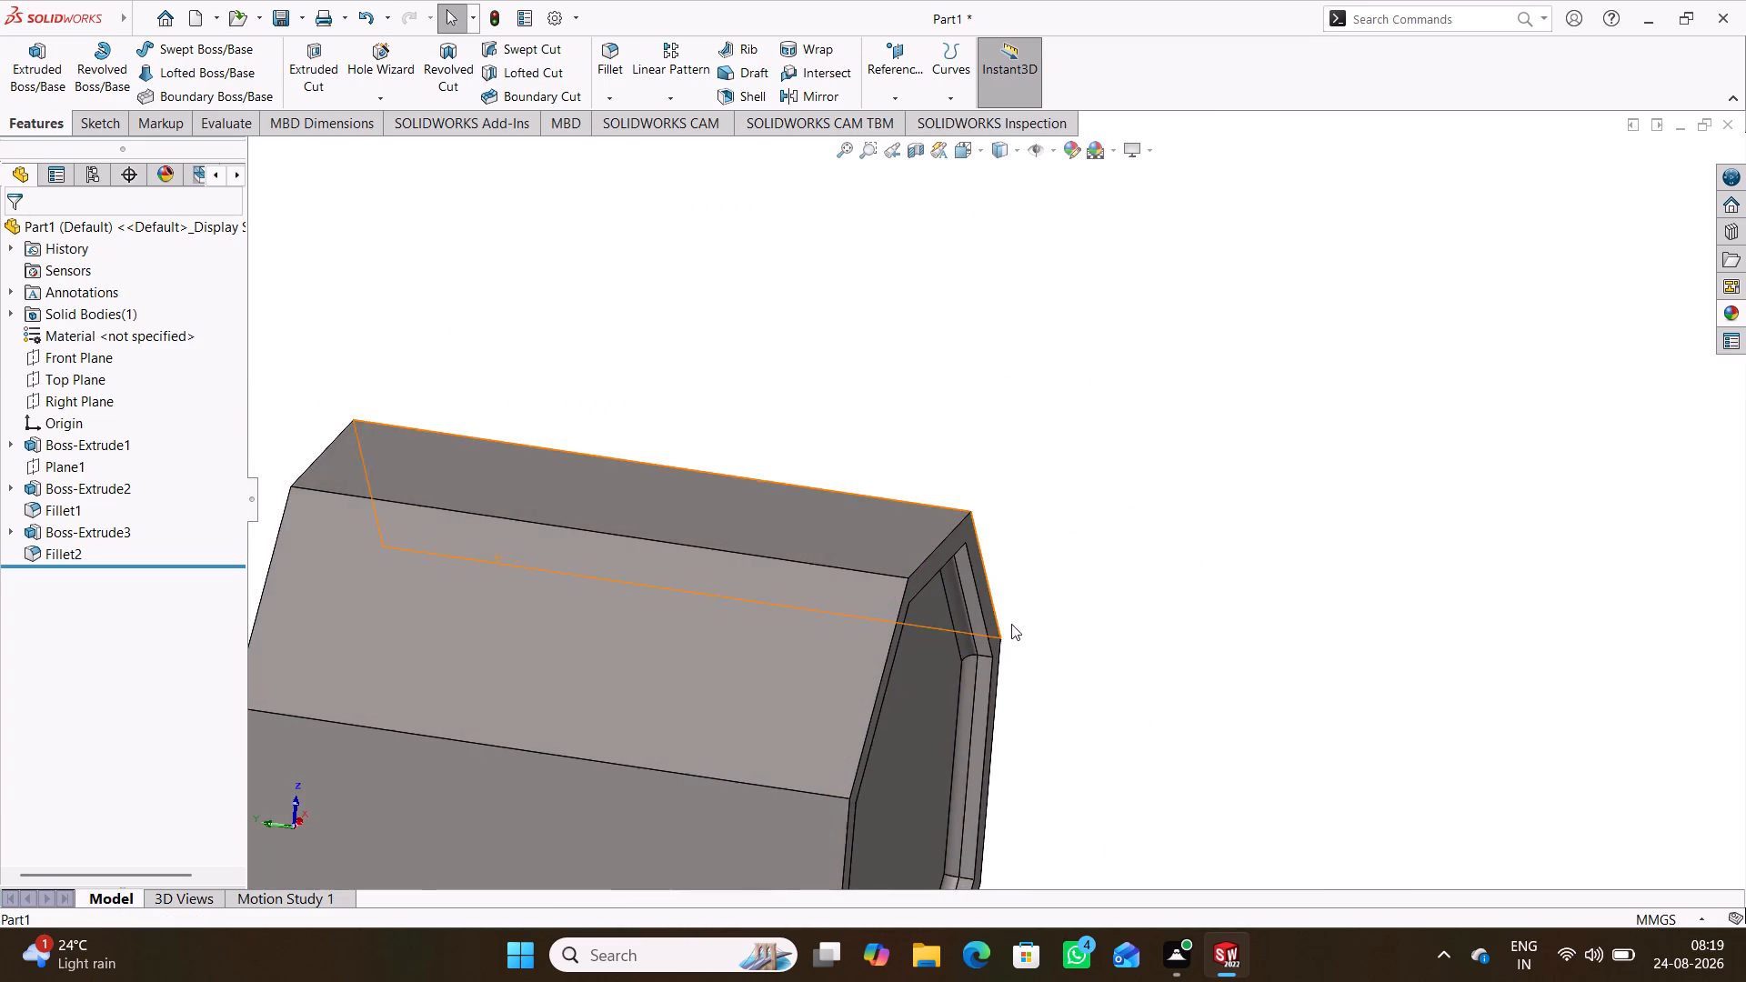
pyautogui.scroll(1, 1006, 684)
pyautogui.scroll(-7, 994, 683)
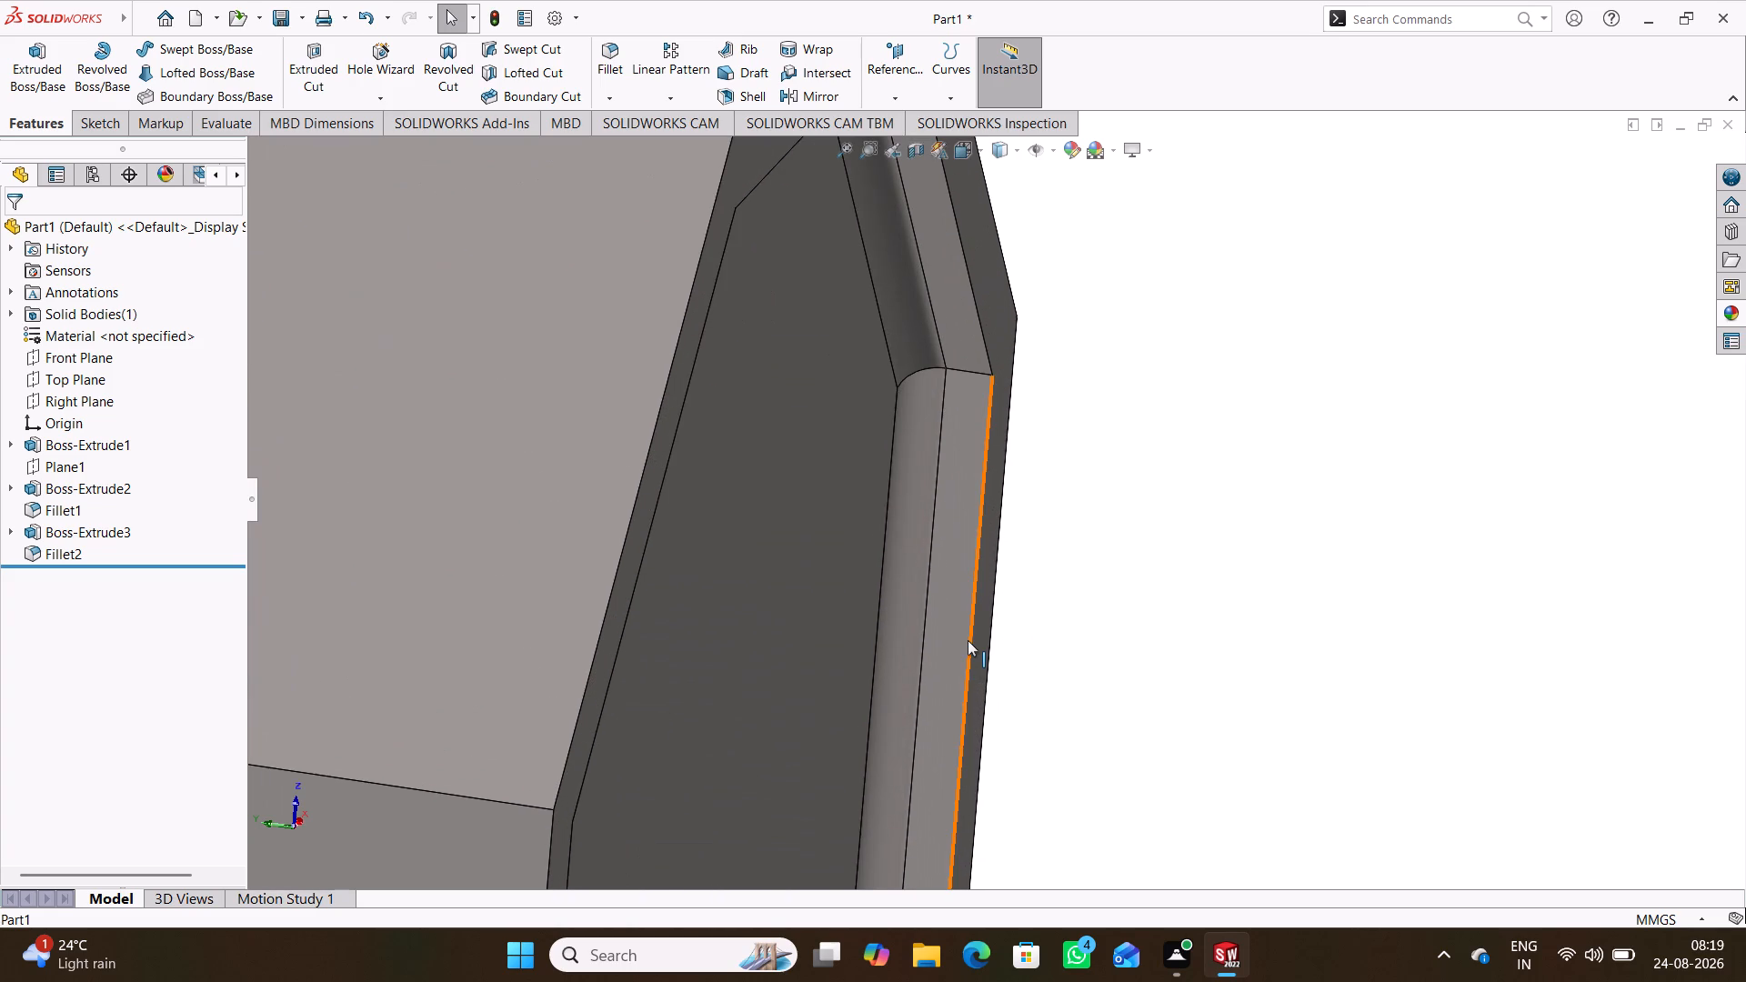
pyautogui.scroll(2, 968, 639)
pyautogui.moveTo(962, 621); pyautogui.dragTo(854, 898, button='middle')
pyautogui.scroll(8, 835, 630)
pyautogui.moveTo(816, 315); pyautogui.dragTo(820, 473, button='middle')
pyautogui.scroll(-1, 816, 315)
pyautogui.middleClick(823, 477)
pyautogui.moveTo(854, 495); pyautogui.dragTo(867, 476, button='middle')
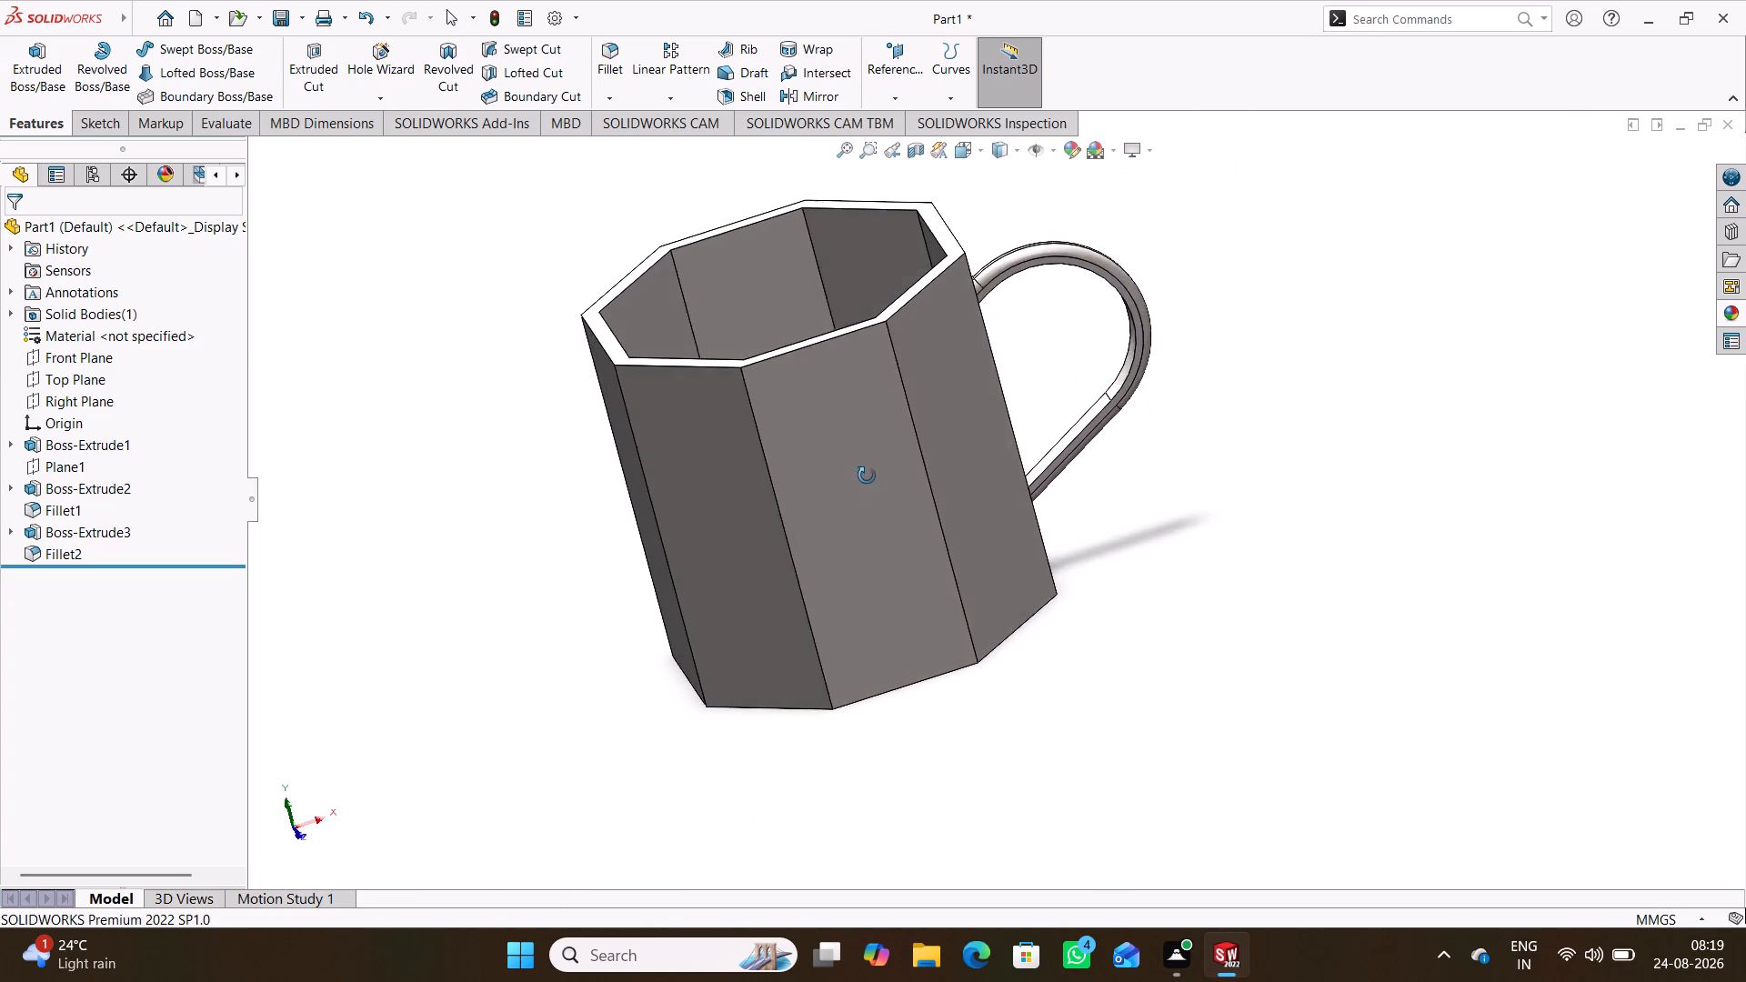
pyautogui.moveTo(867, 476); pyautogui.dragTo(954, 418, button='middle')
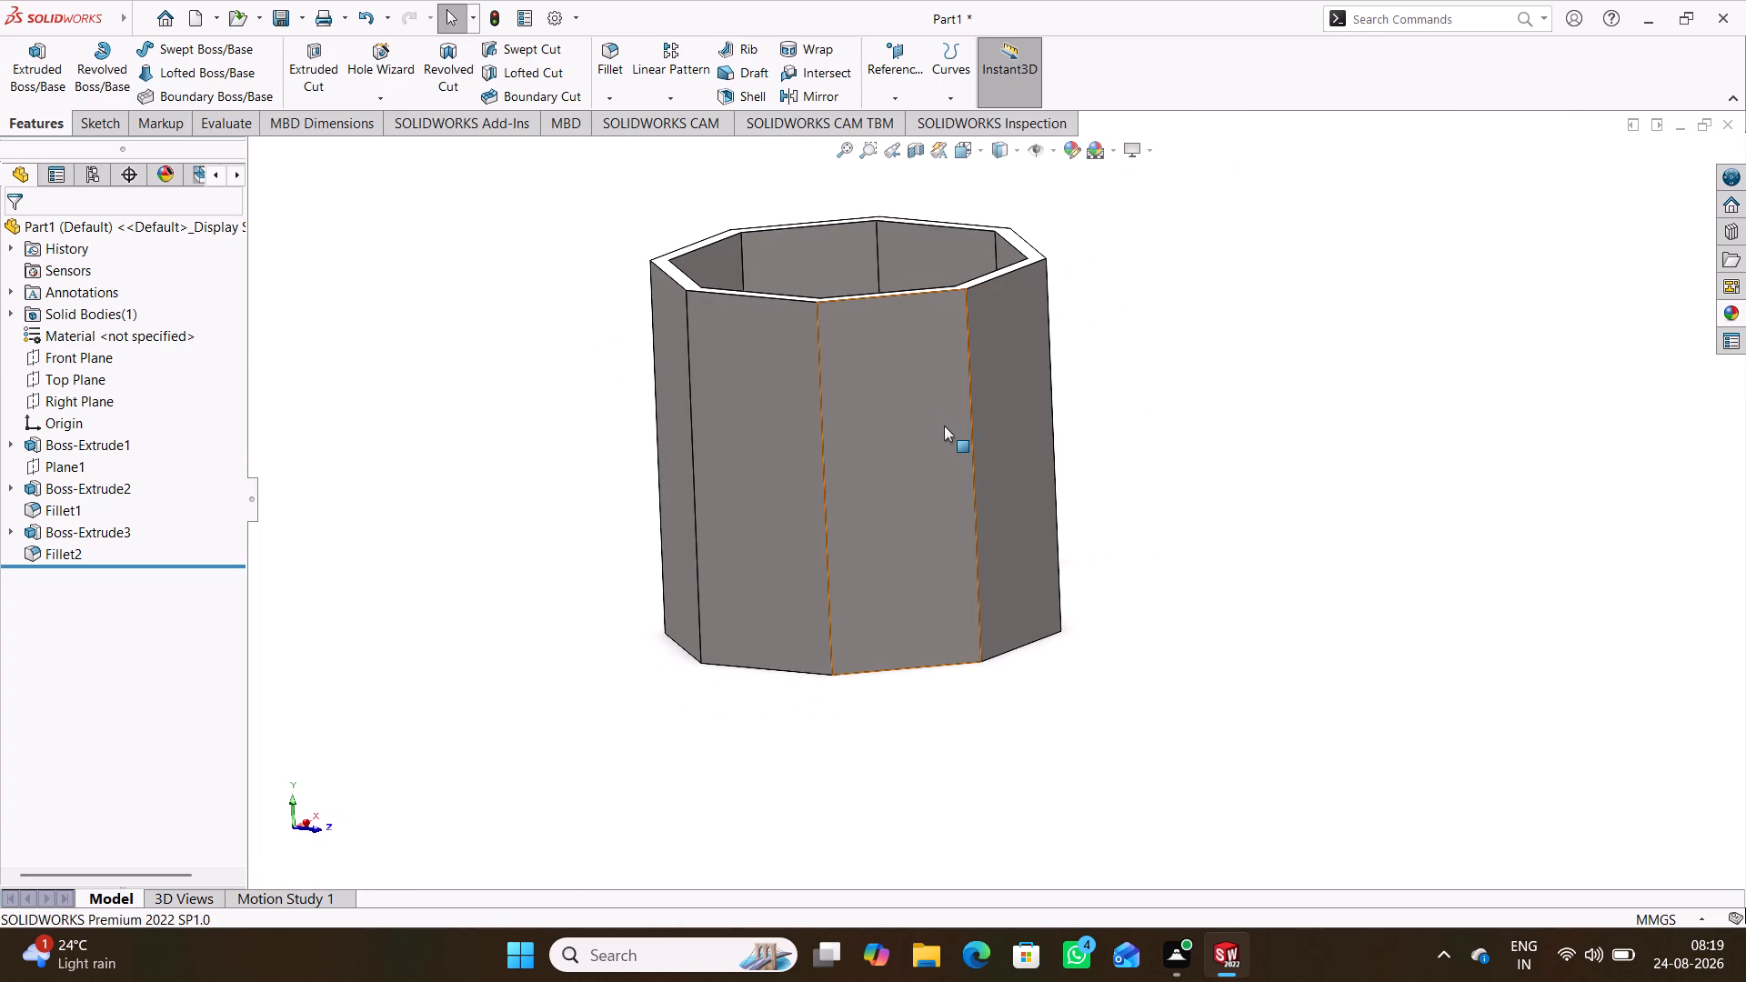
# Start a screen capture of the mug in isometric view, allowing Snipping Tool to turn off the screenshot border.
pyautogui.hotkey('ctrl', '7')
pyautogui.scroll(3, 988, 380)
pyautogui.scroll(-2, 971, 354)
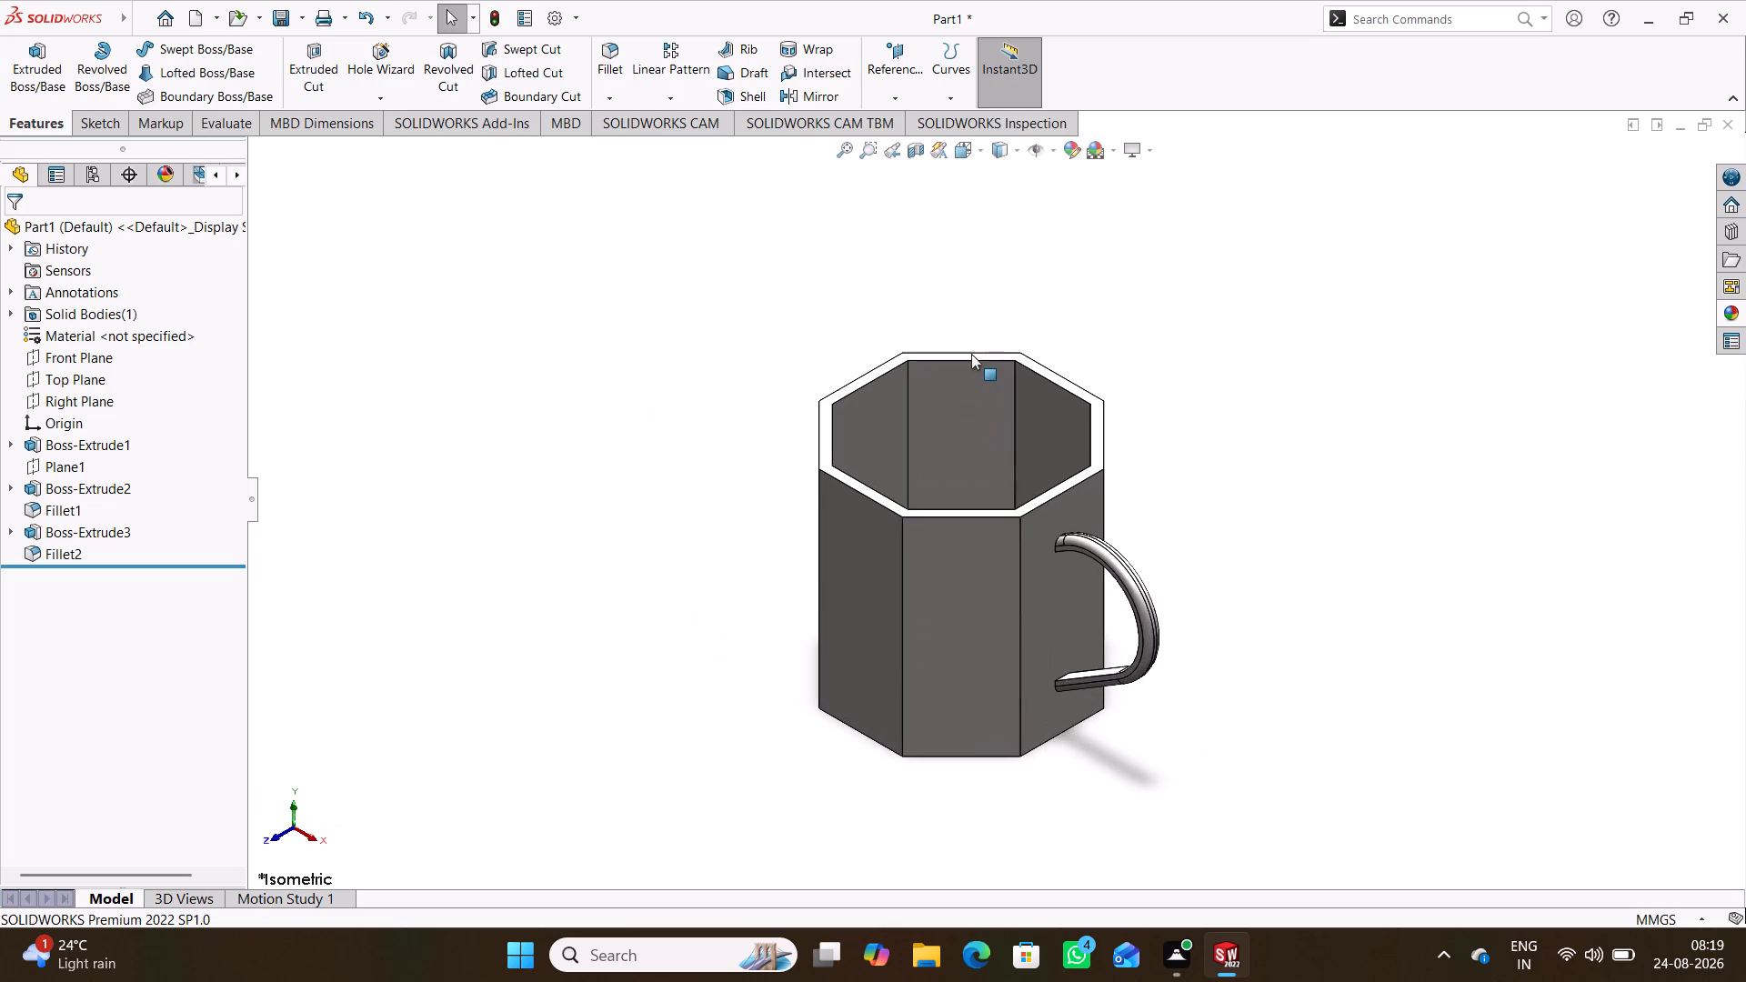
pyautogui.scroll(-2, 1176, 555)
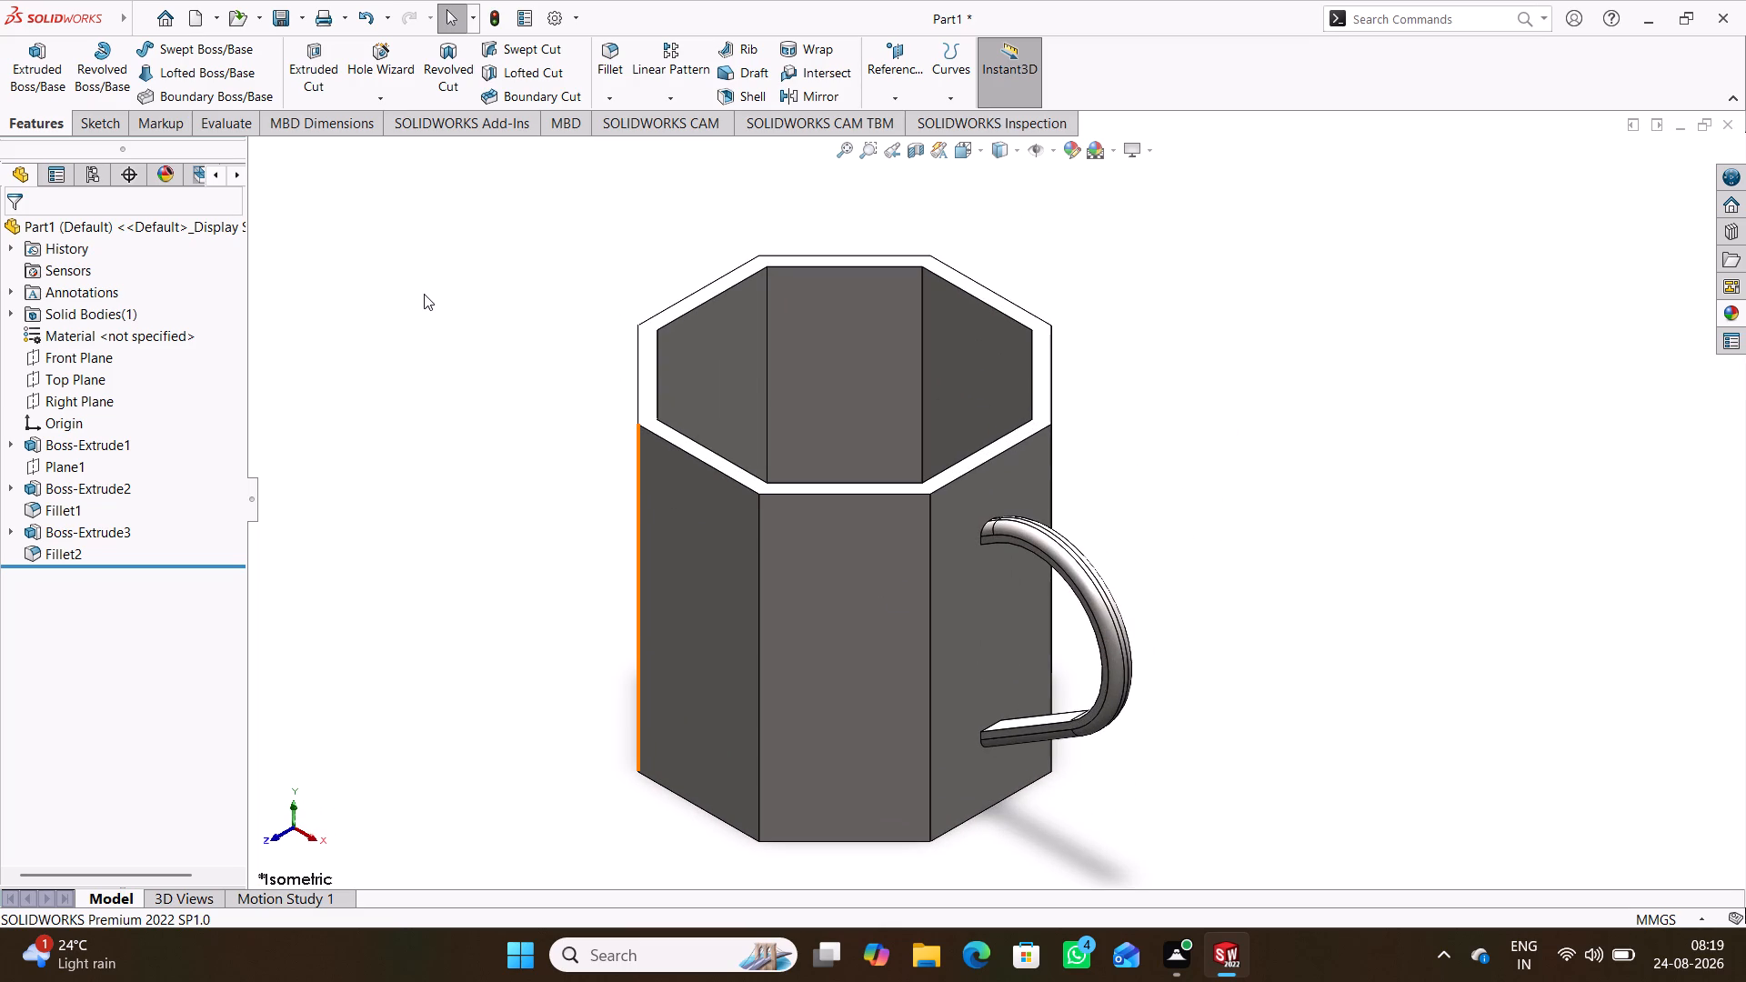
pyautogui.press('shift+super+s')
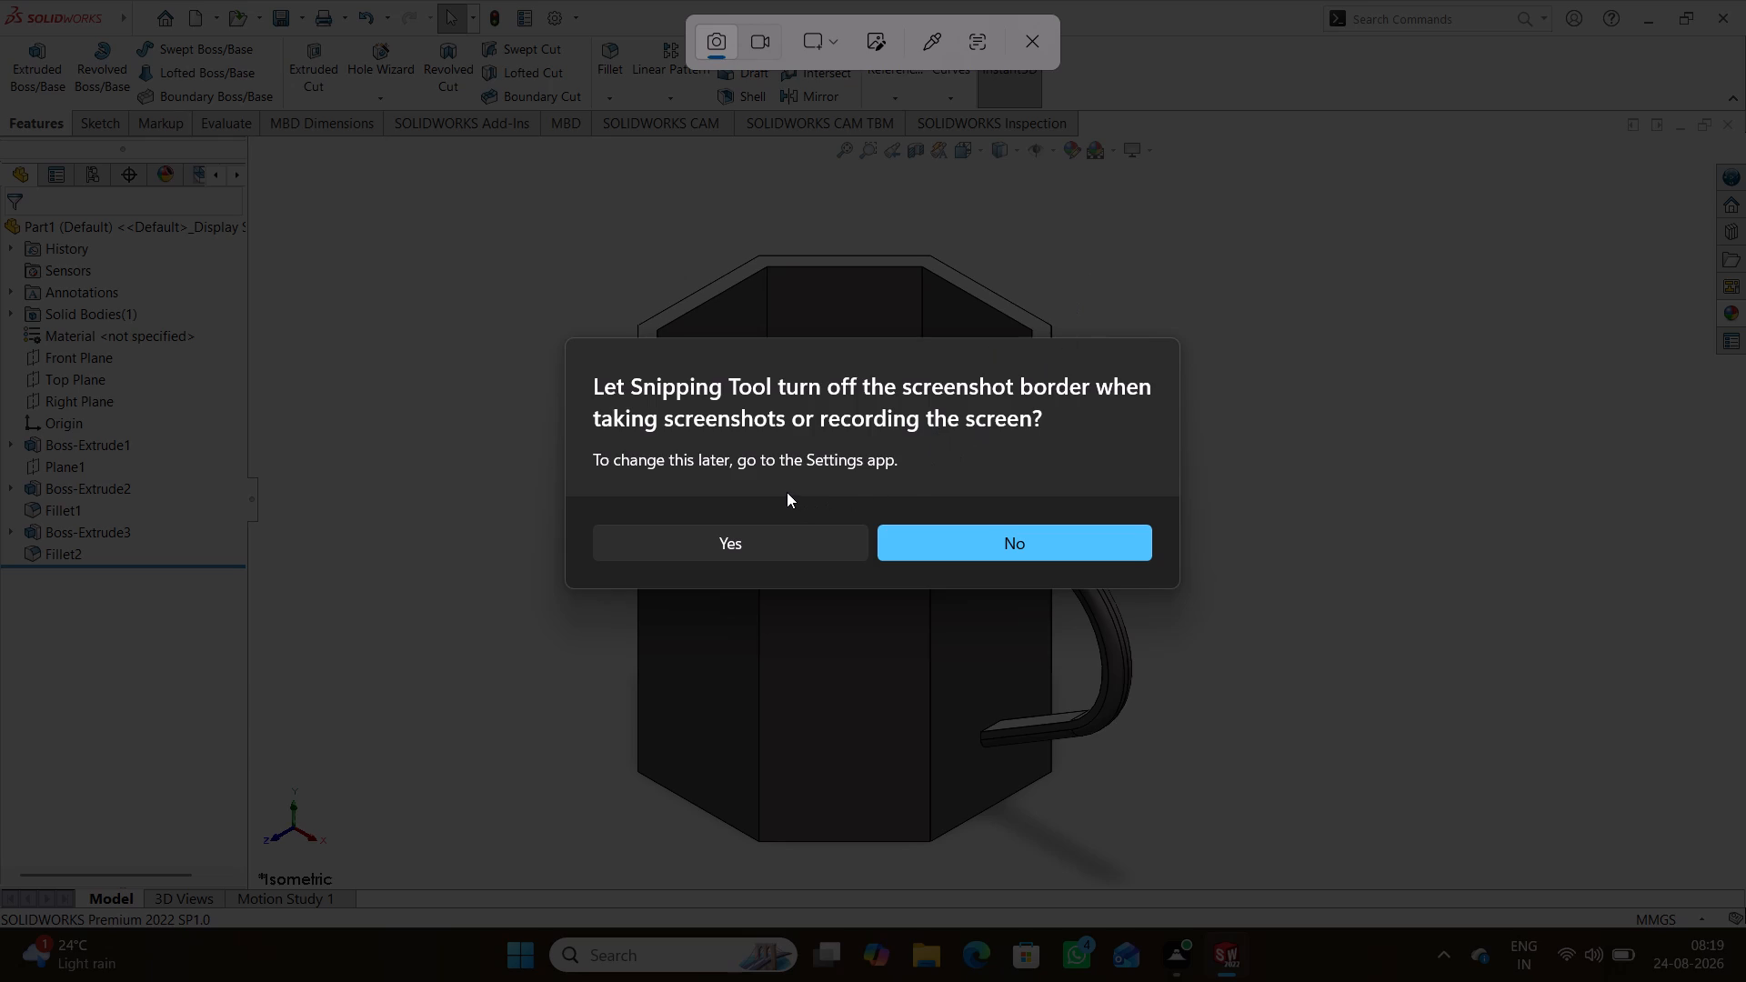
pyautogui.click(786, 541)
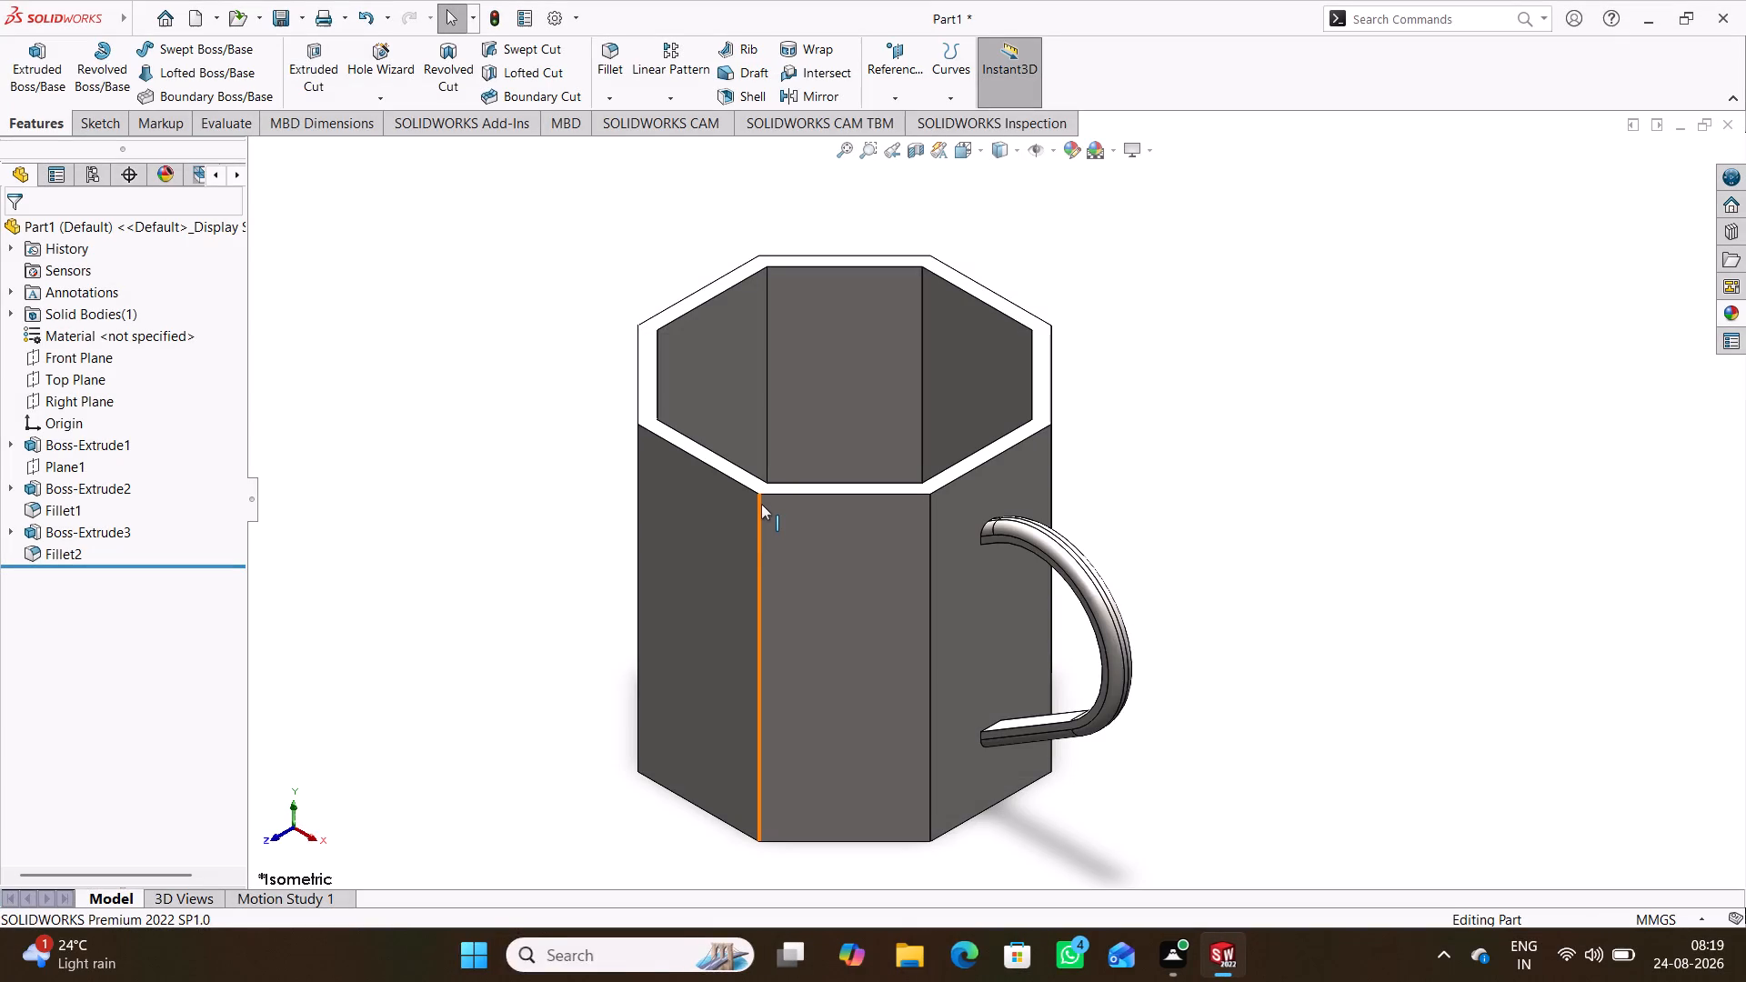
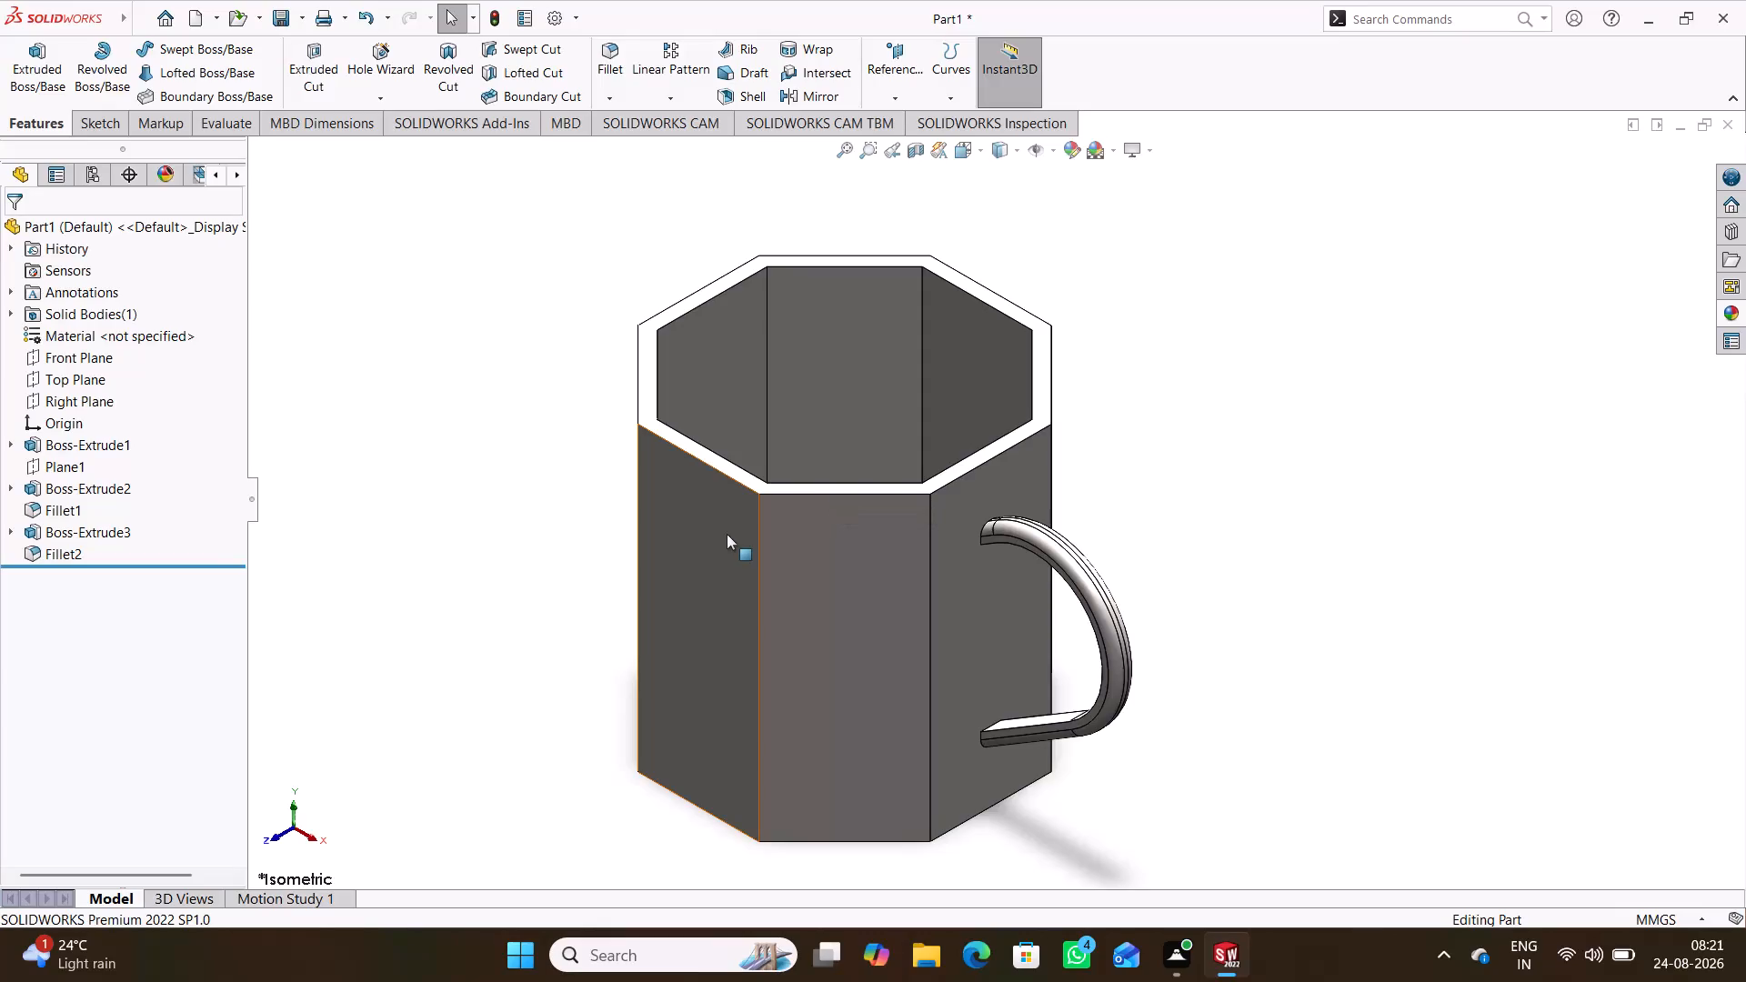
# Save the mug part as "octogon mug" in the solid works folder.
pyautogui.hotkey('ctrl', 's')
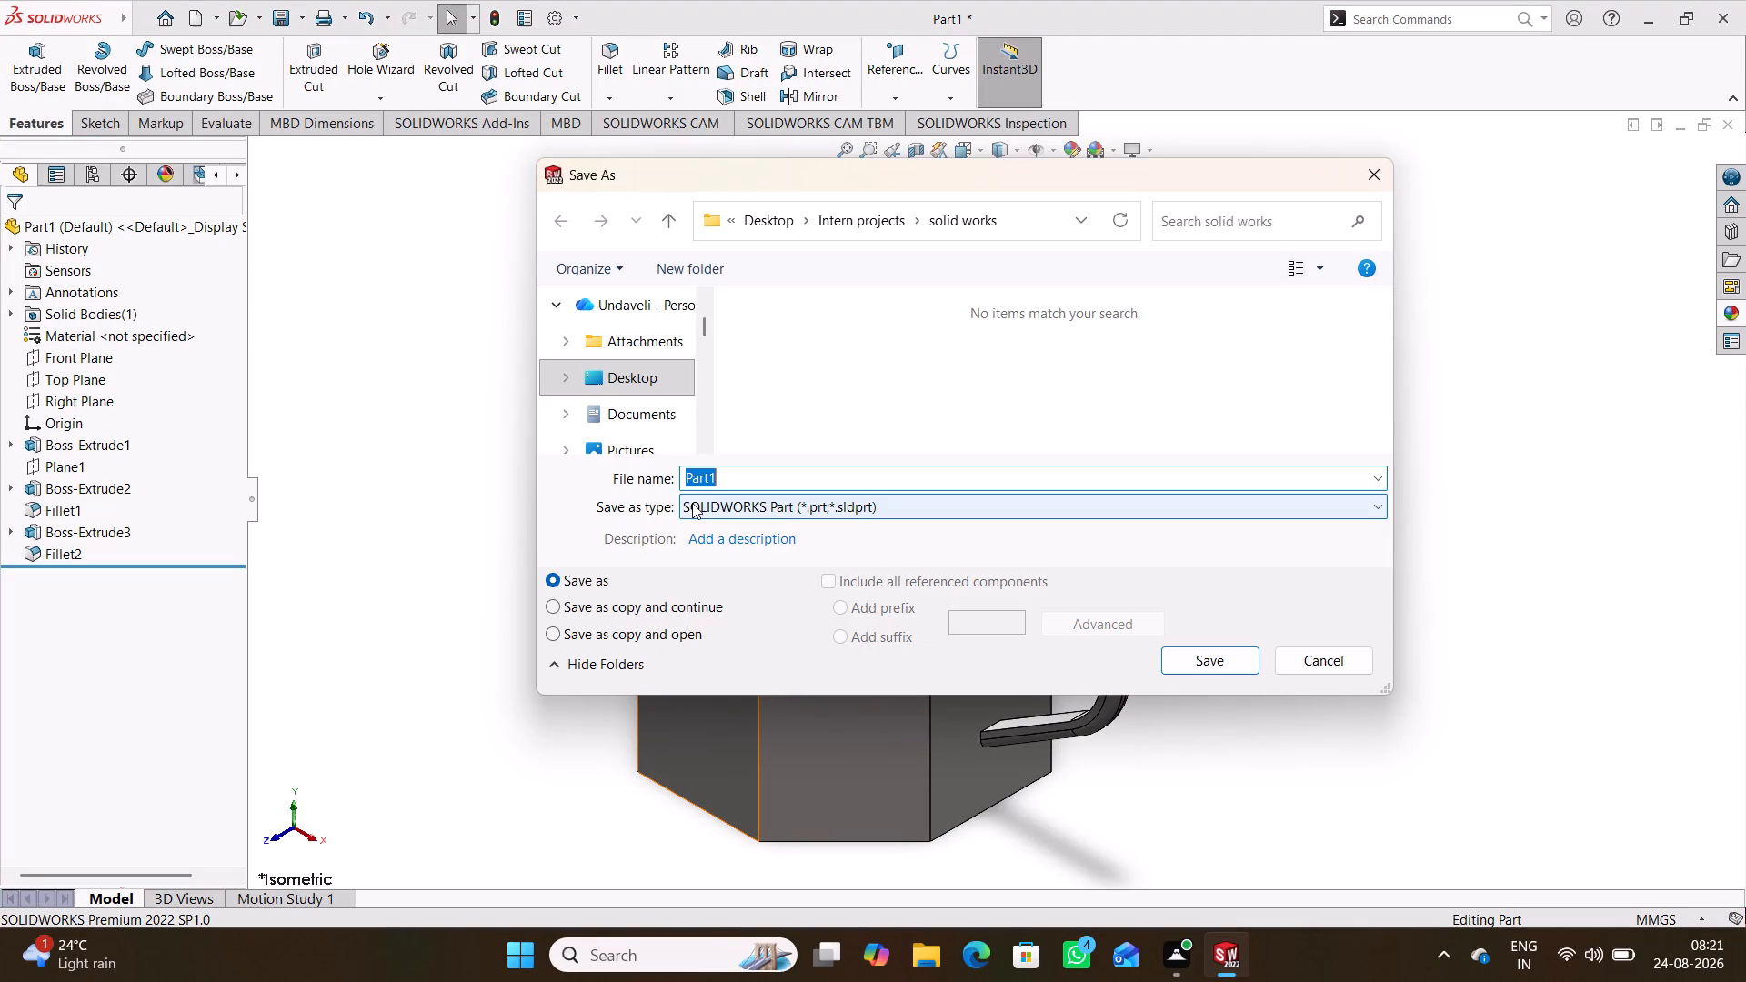
pyautogui.scroll(-5, 652, 402)
pyautogui.click(646, 379)
pyautogui.doubleClick(646, 378)
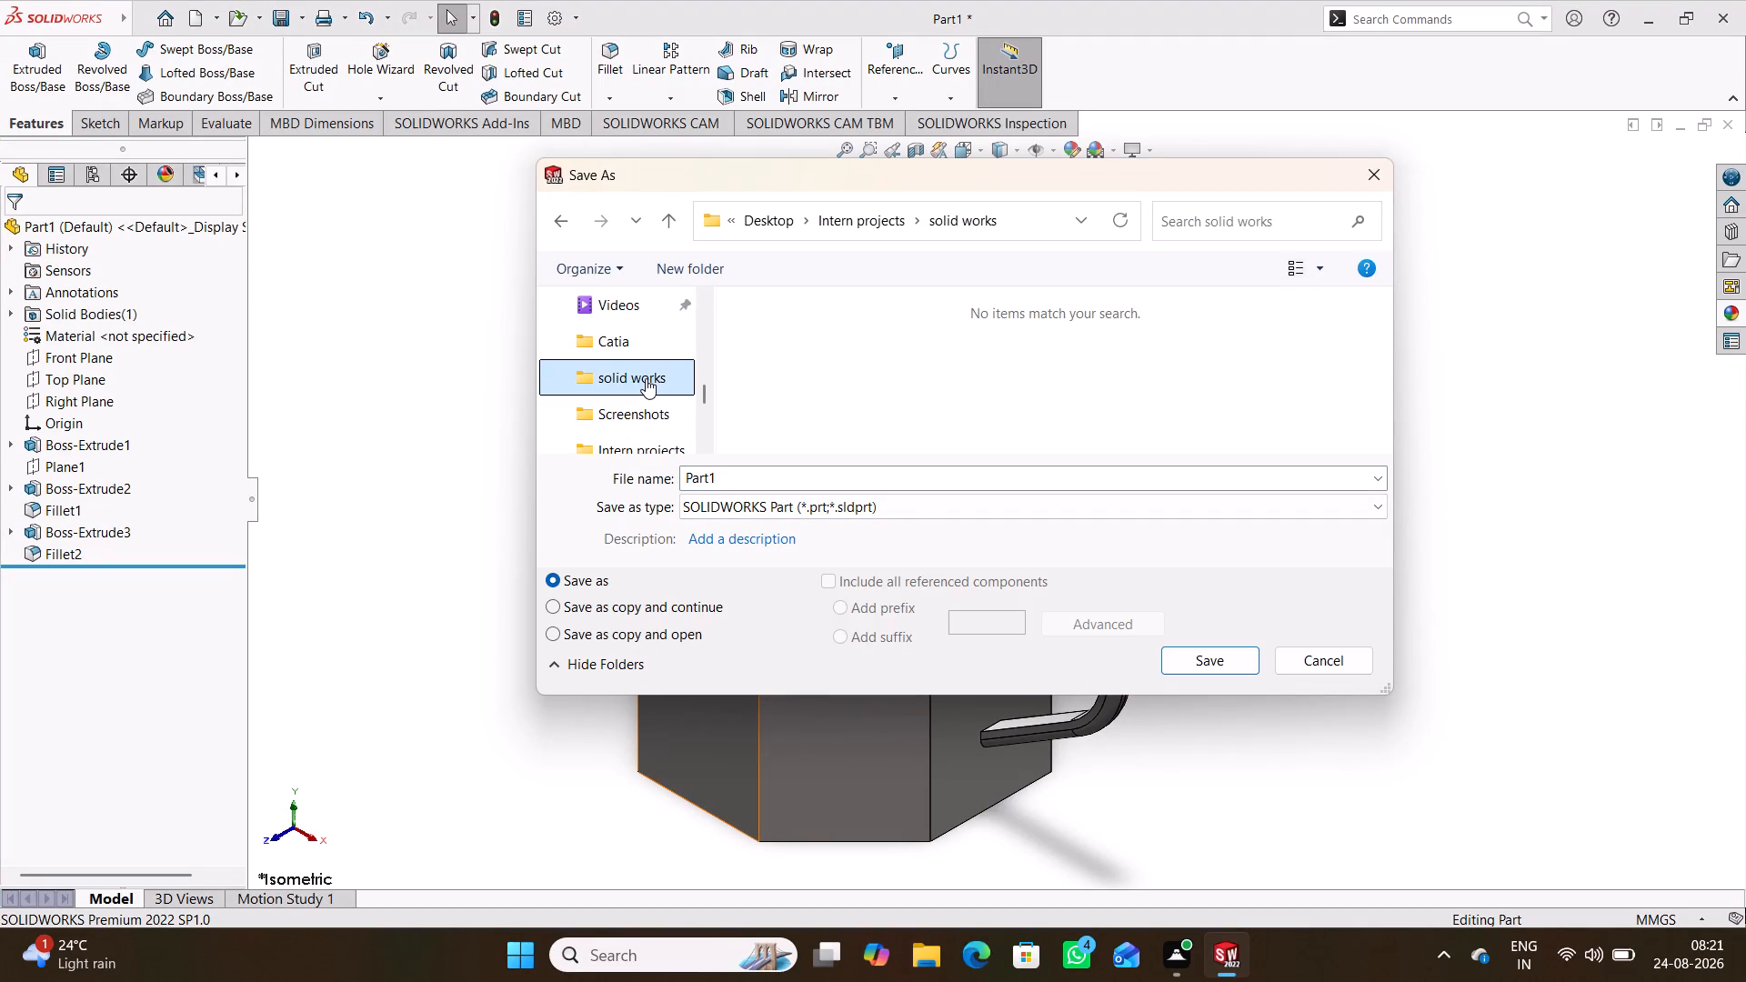
pyautogui.moveTo(753, 480); pyautogui.dragTo(685, 477)
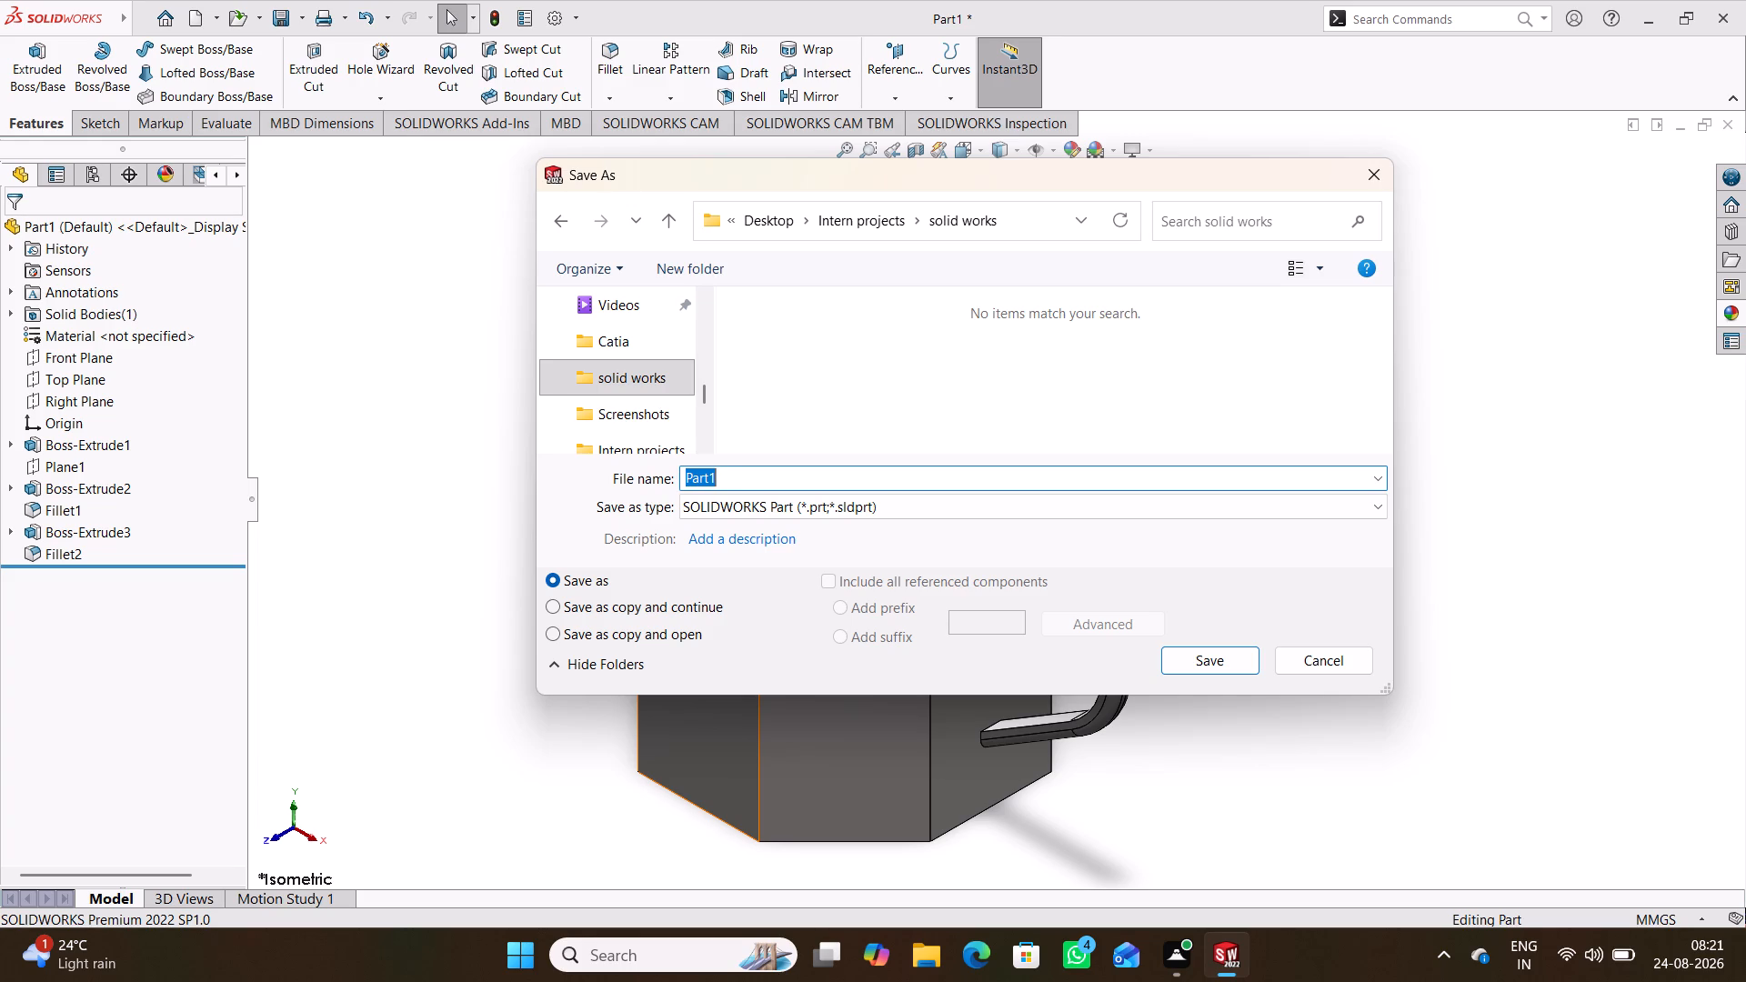
pyautogui.write('octo')
pyautogui.write('gon')
pyautogui.press('space')
pyautogui.write('mug')
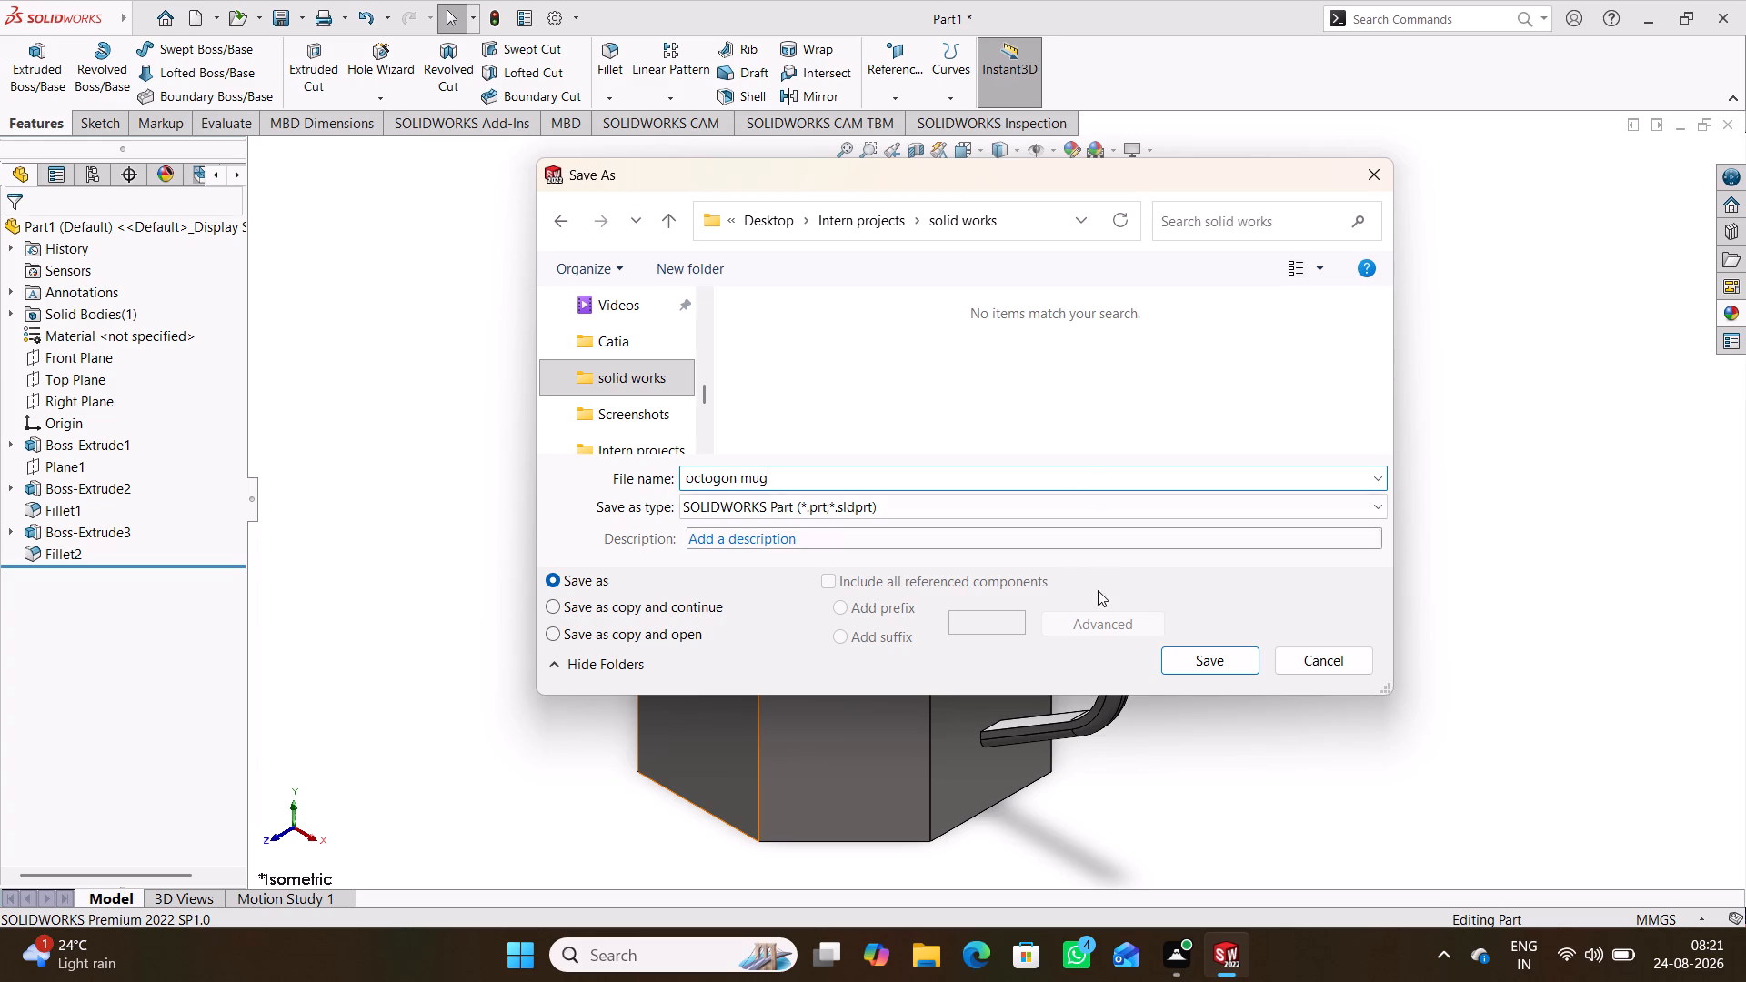
pyautogui.click(1201, 661)
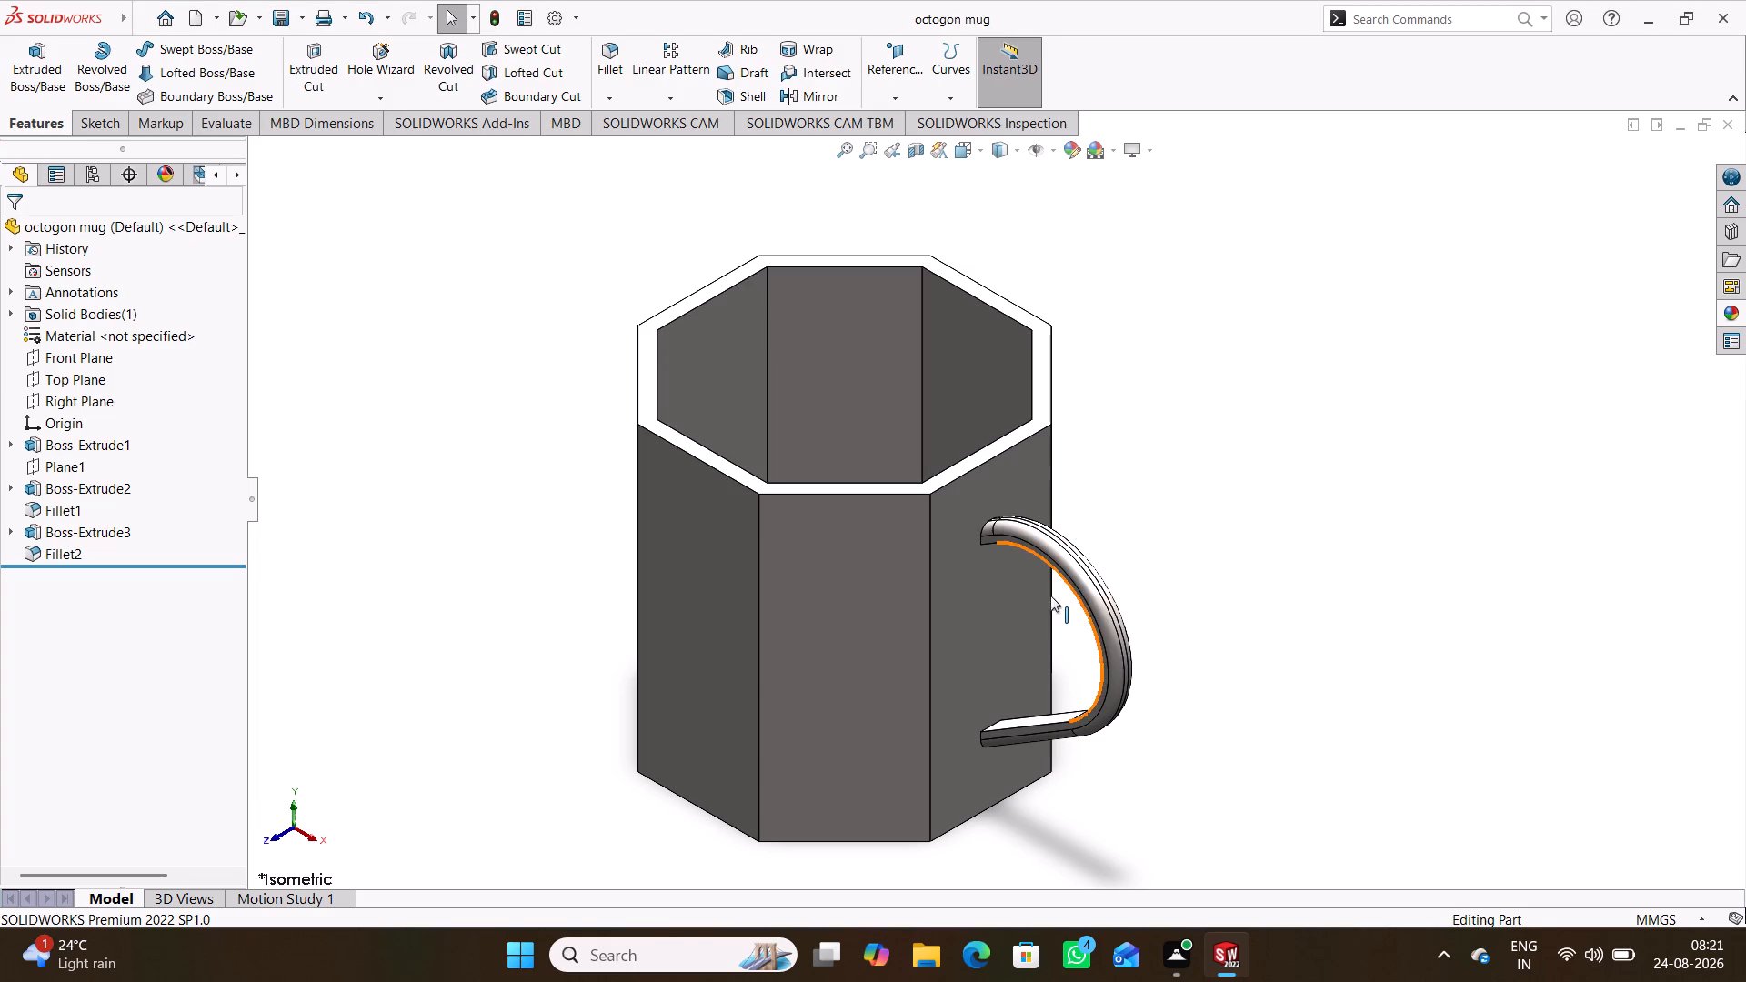
# Create a new drawing document on a standard A3 (ISO) sheet with the sheet format displayed.
pyautogui.hotkey('ctrl', 'n')
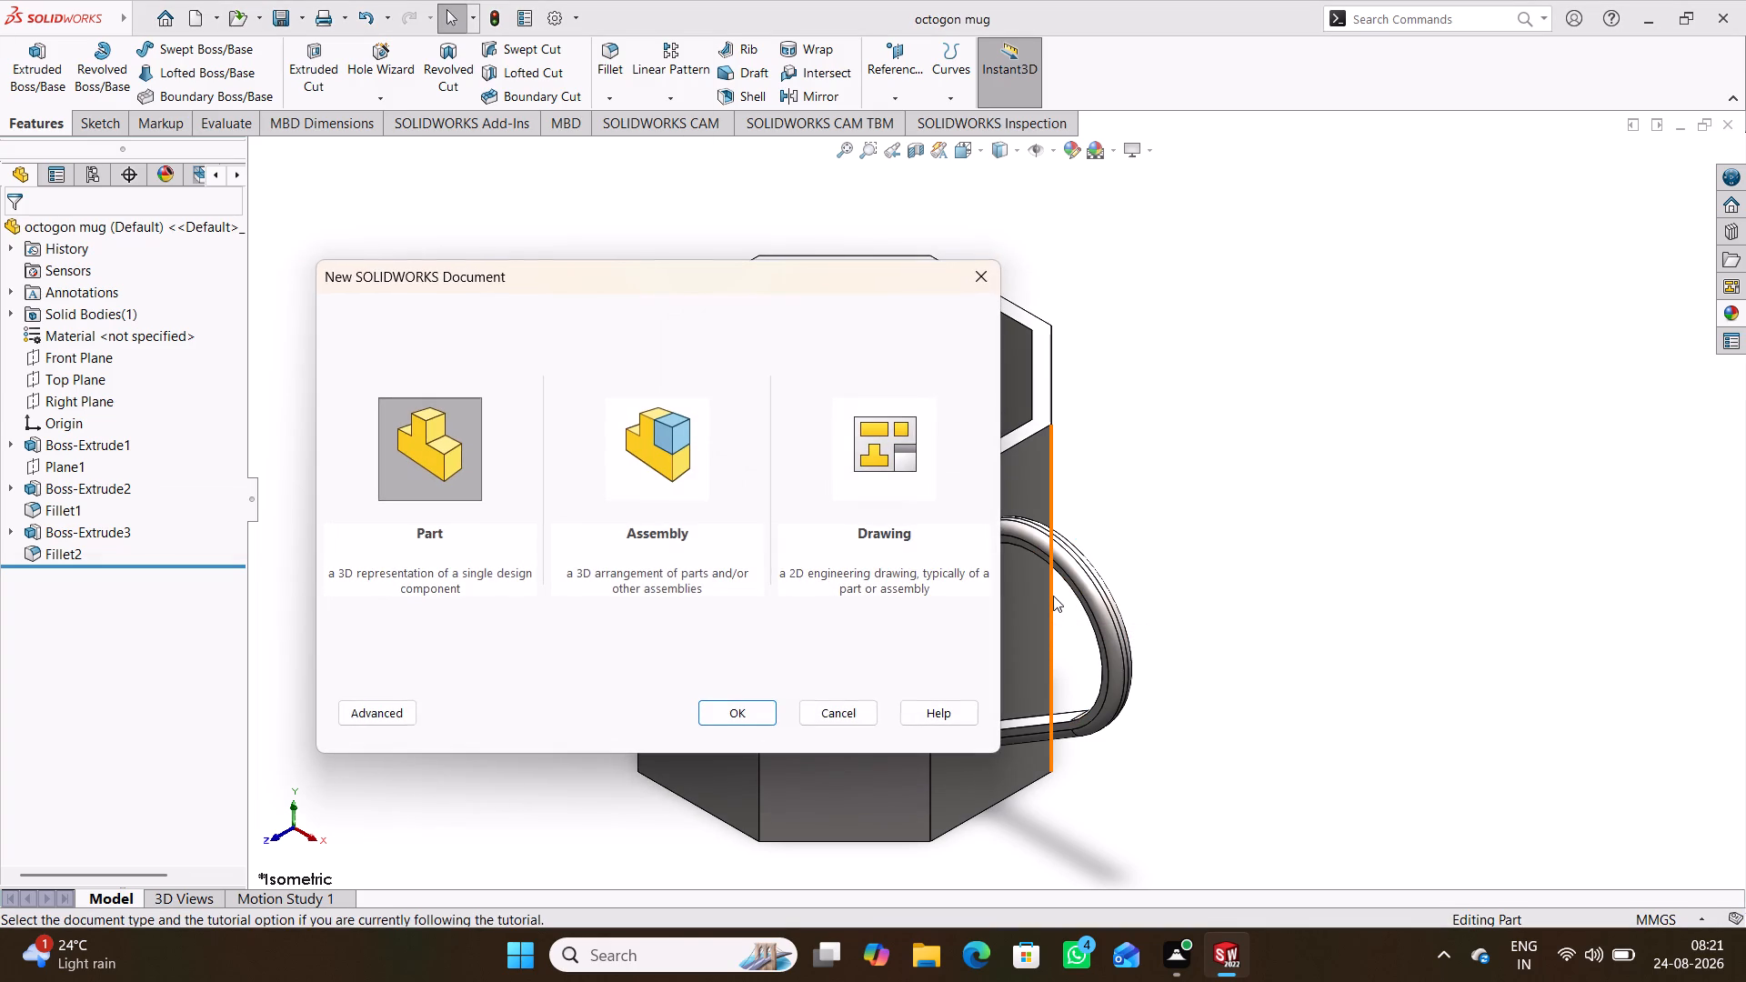
pyautogui.click(892, 482)
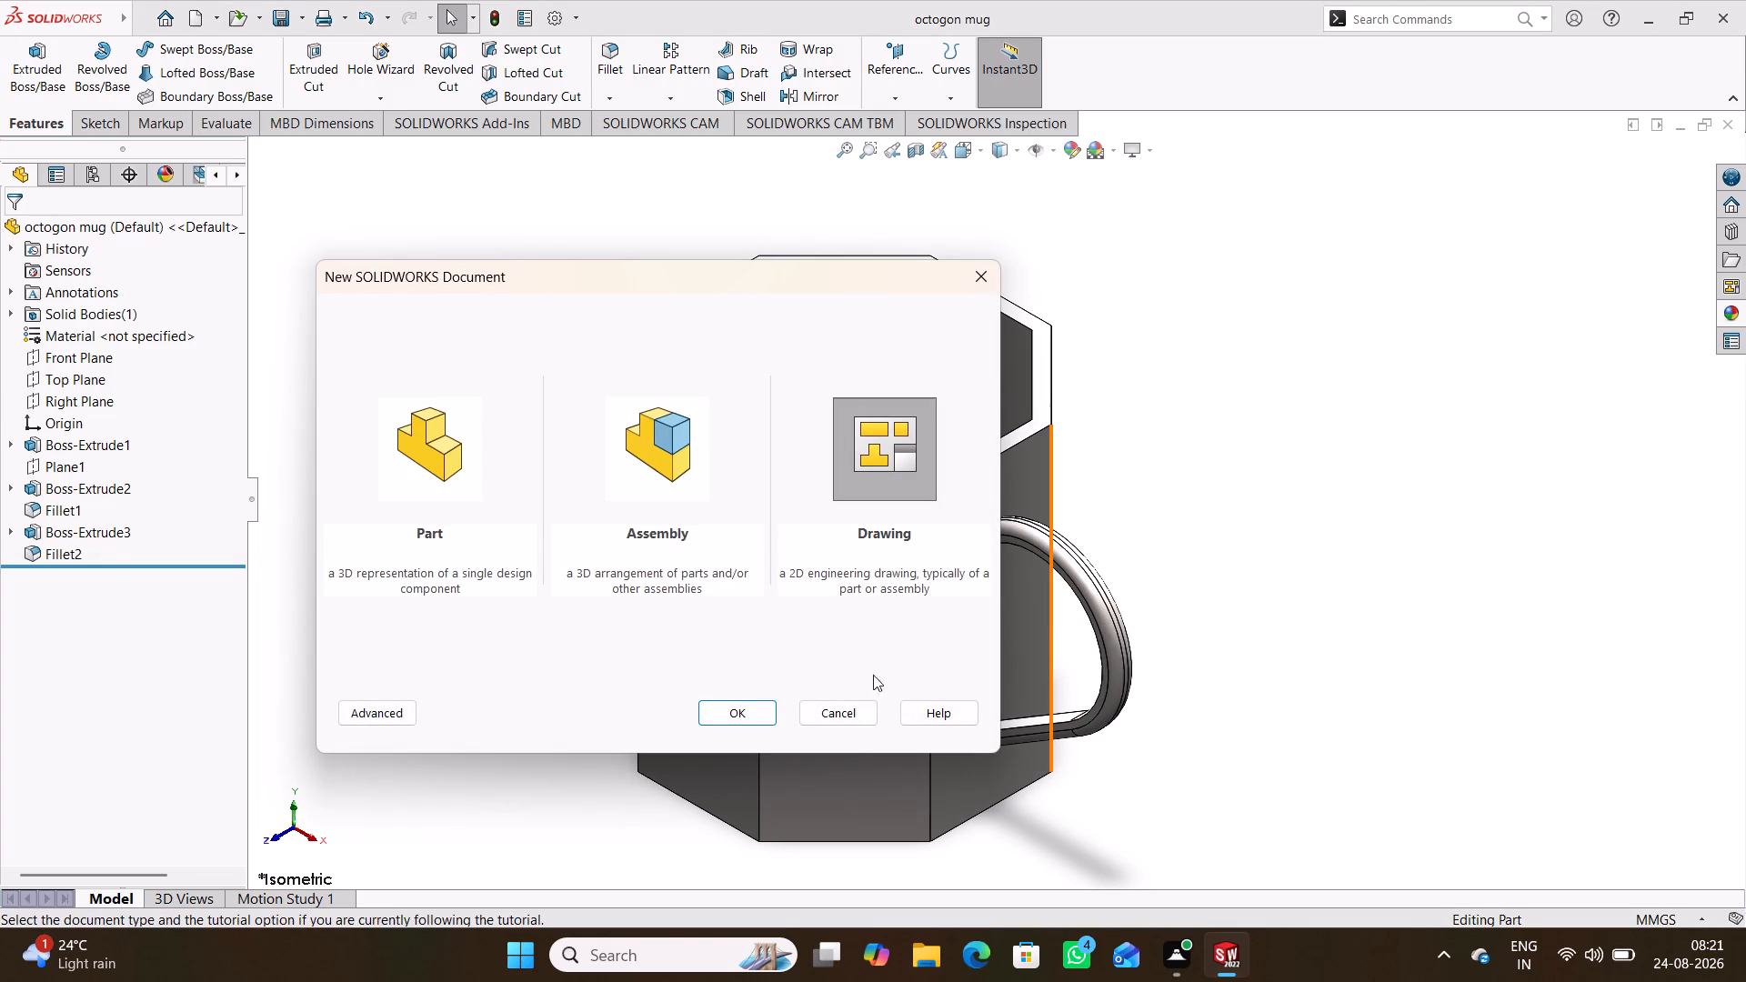
pyautogui.click(750, 717)
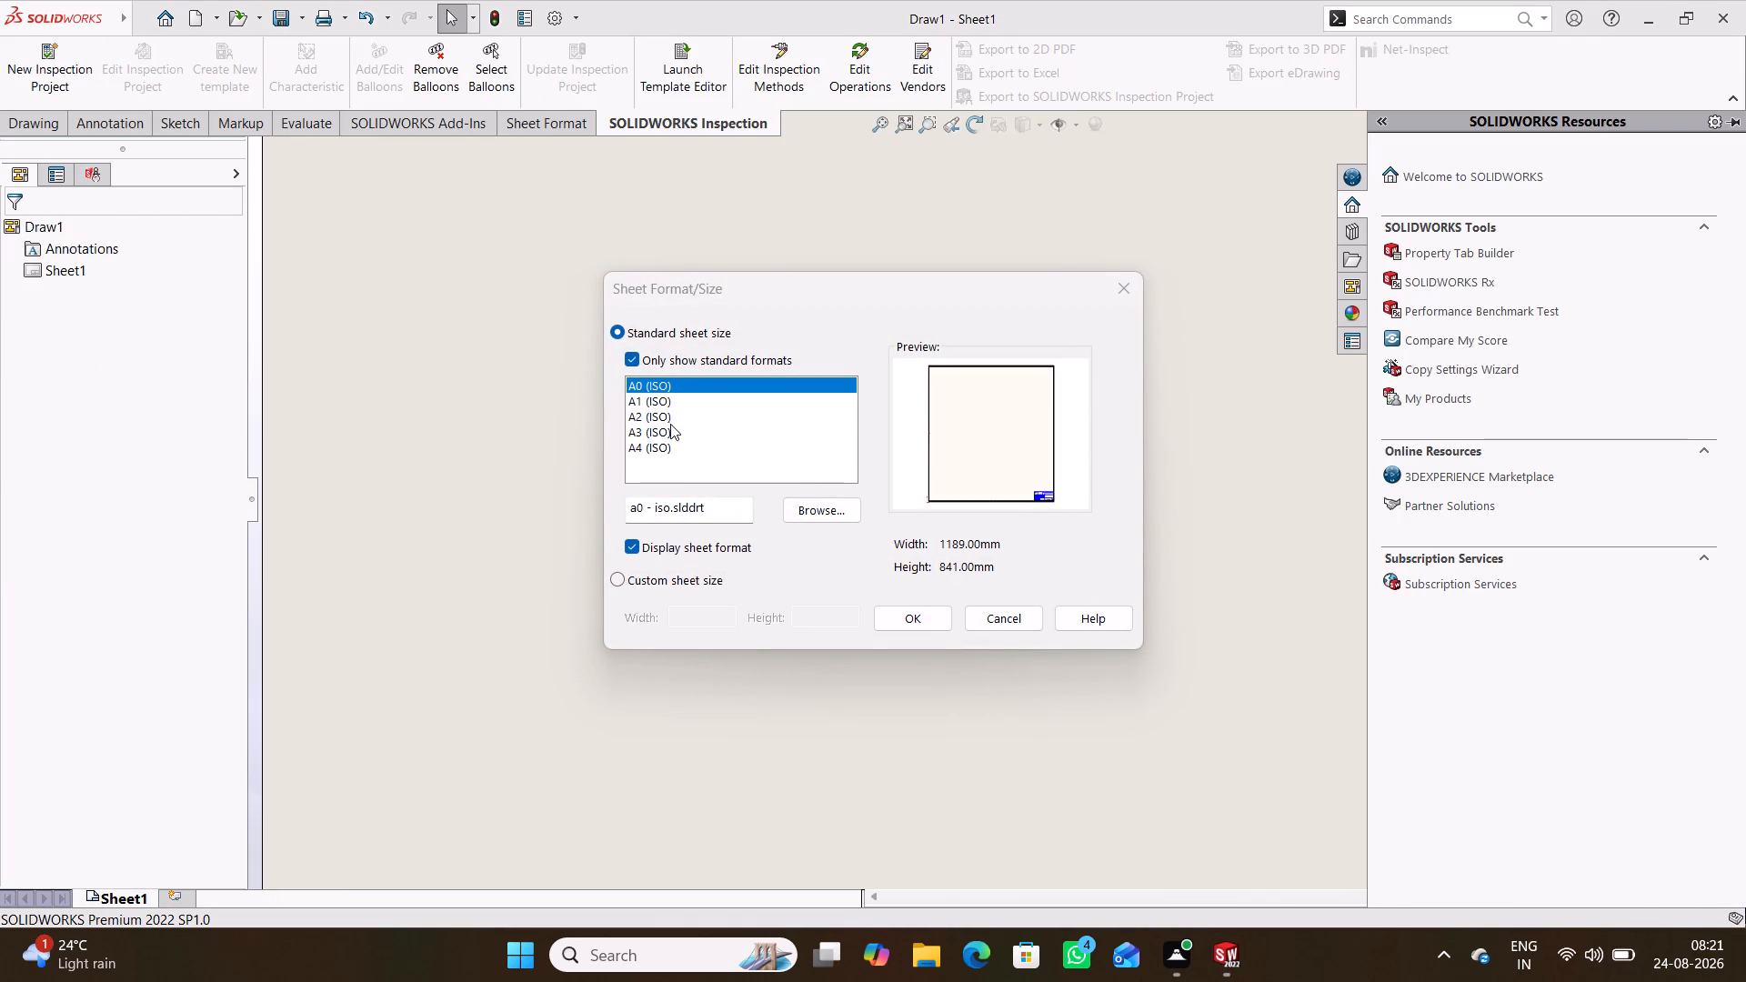
pyautogui.click(667, 430)
pyautogui.click(925, 624)
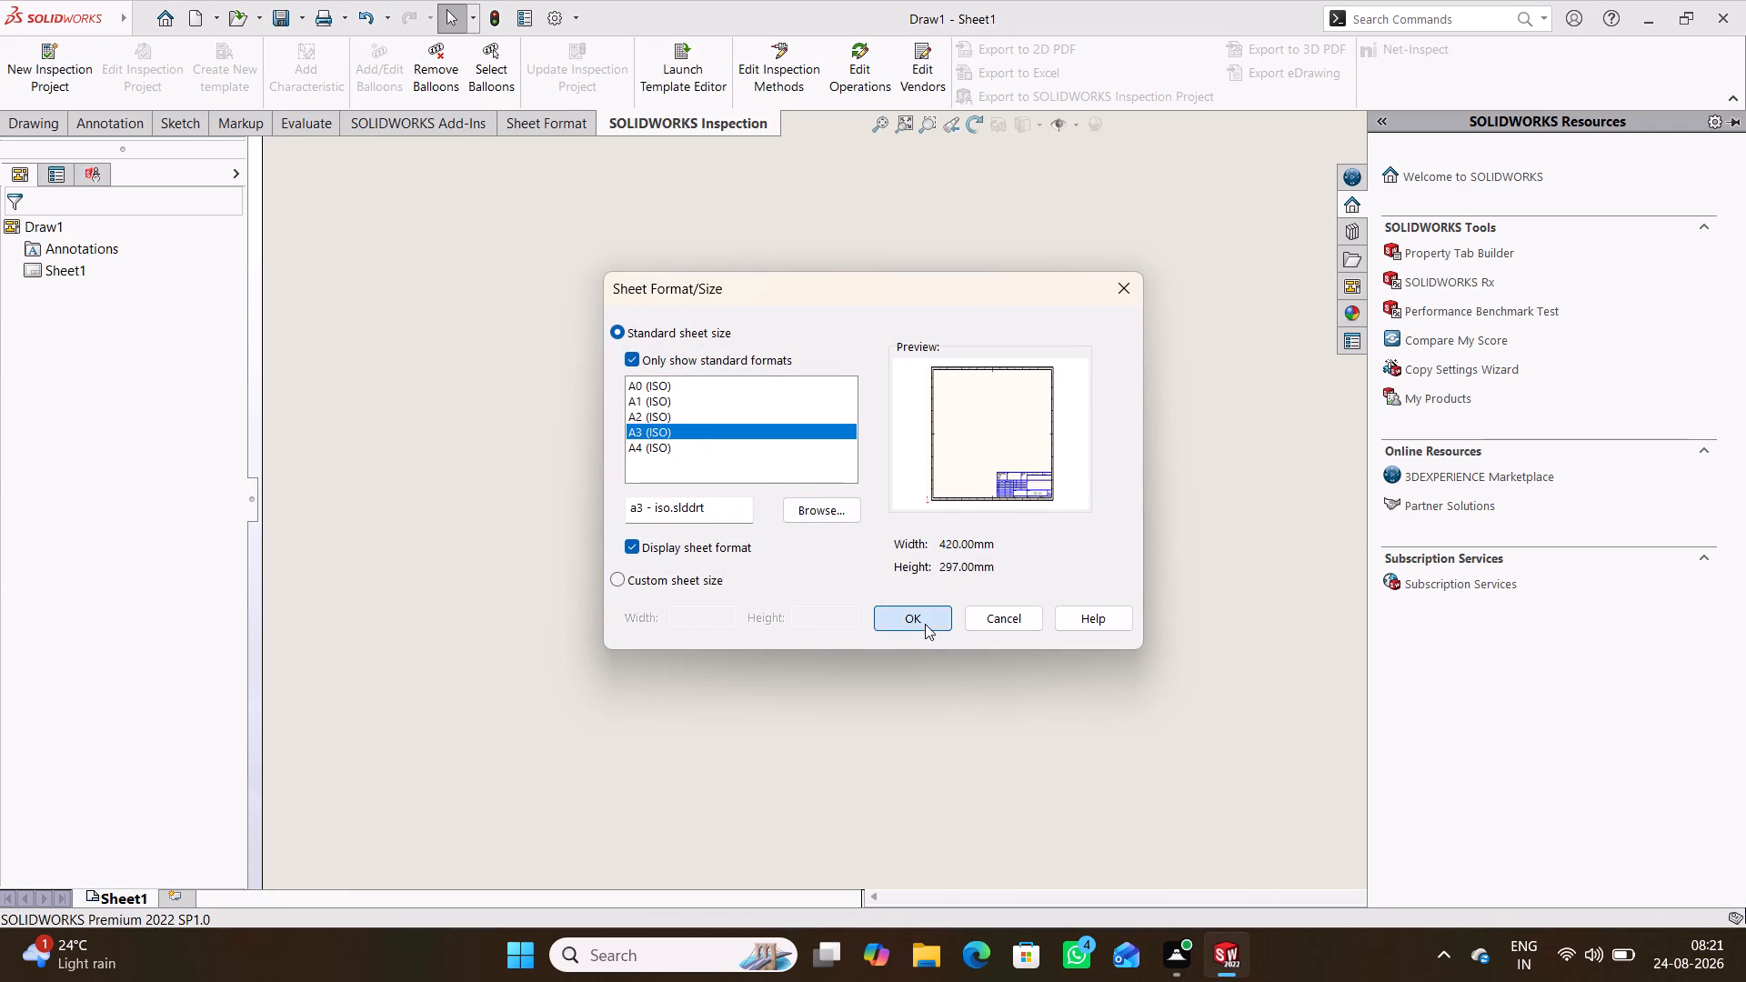
pyautogui.click(1212, 414)
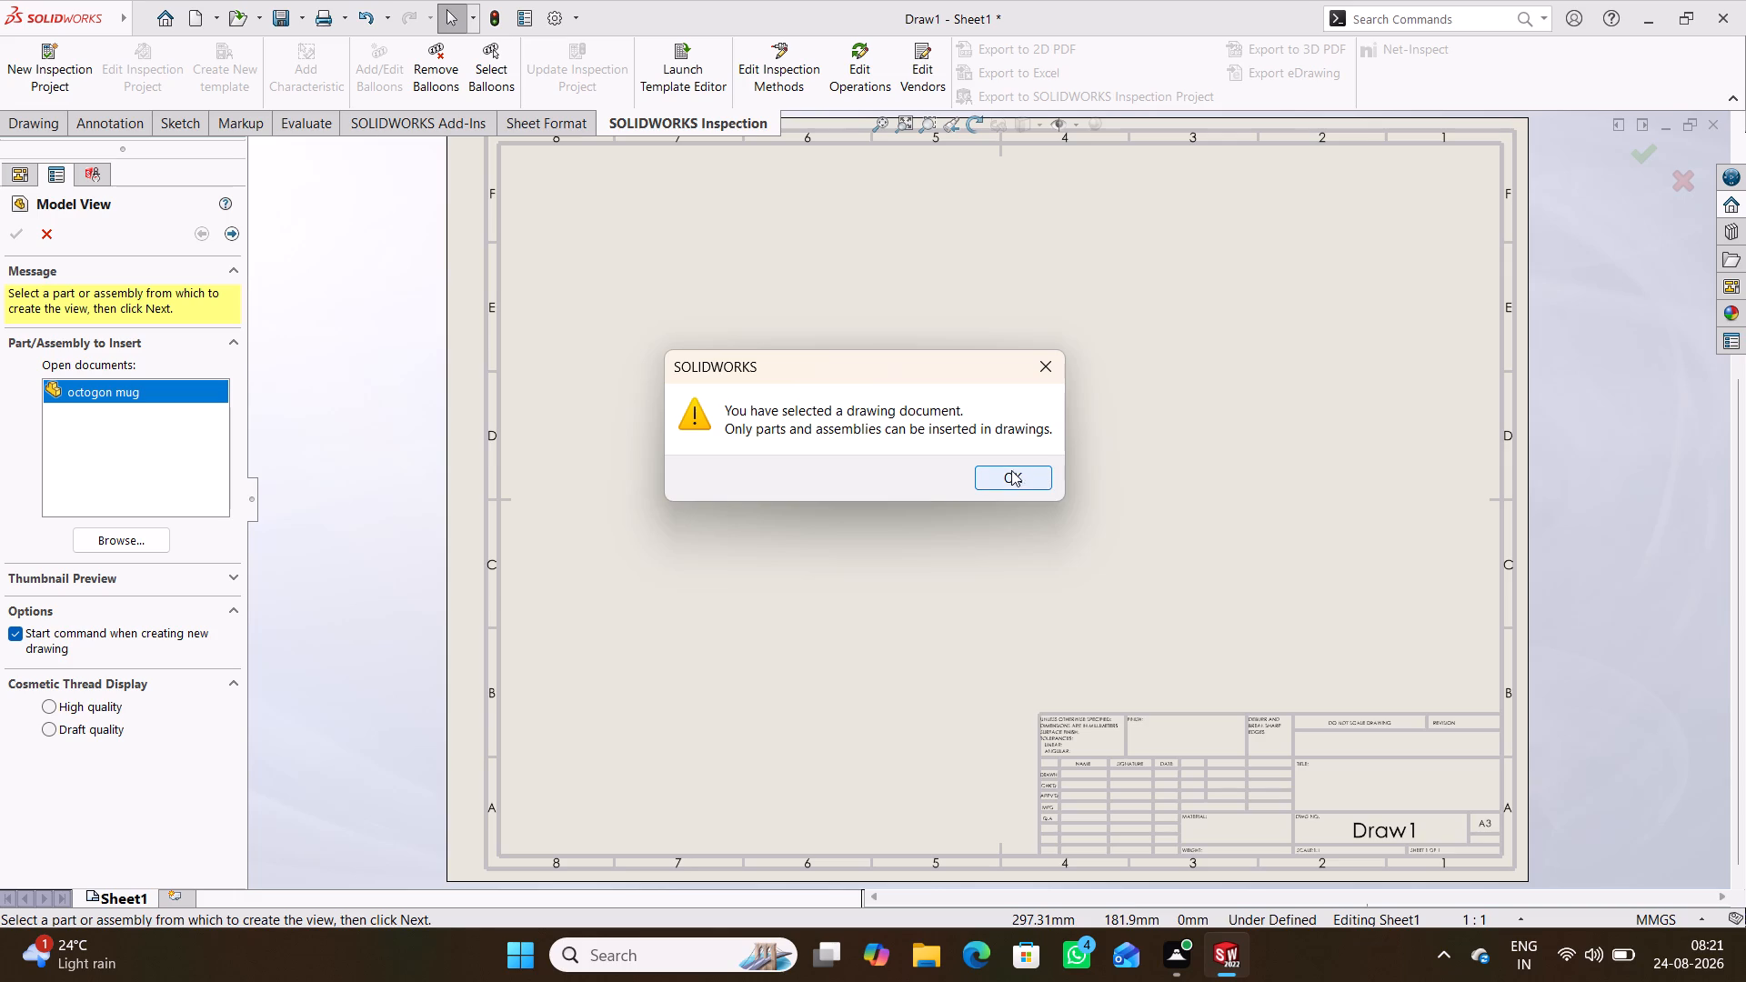
pyautogui.click(1008, 473)
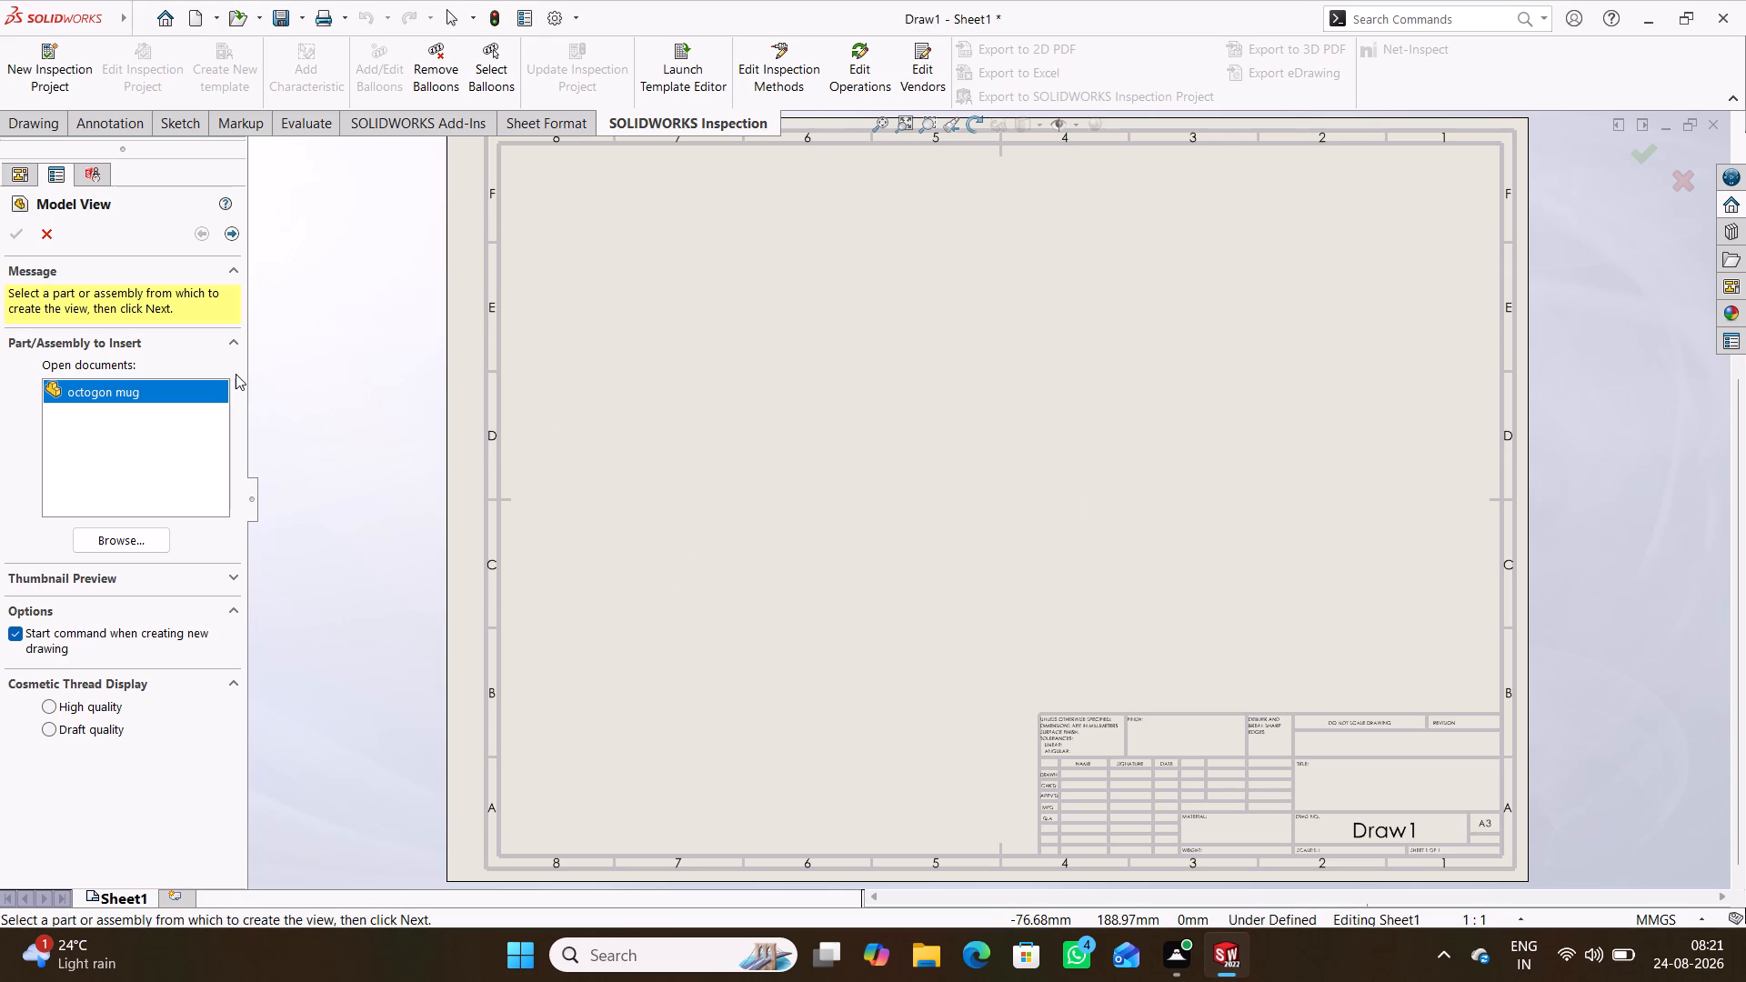
# Place the octogon mug's front view in the sheet's left half and project its top view directly above it.
pyautogui.doubleClick(179, 396)
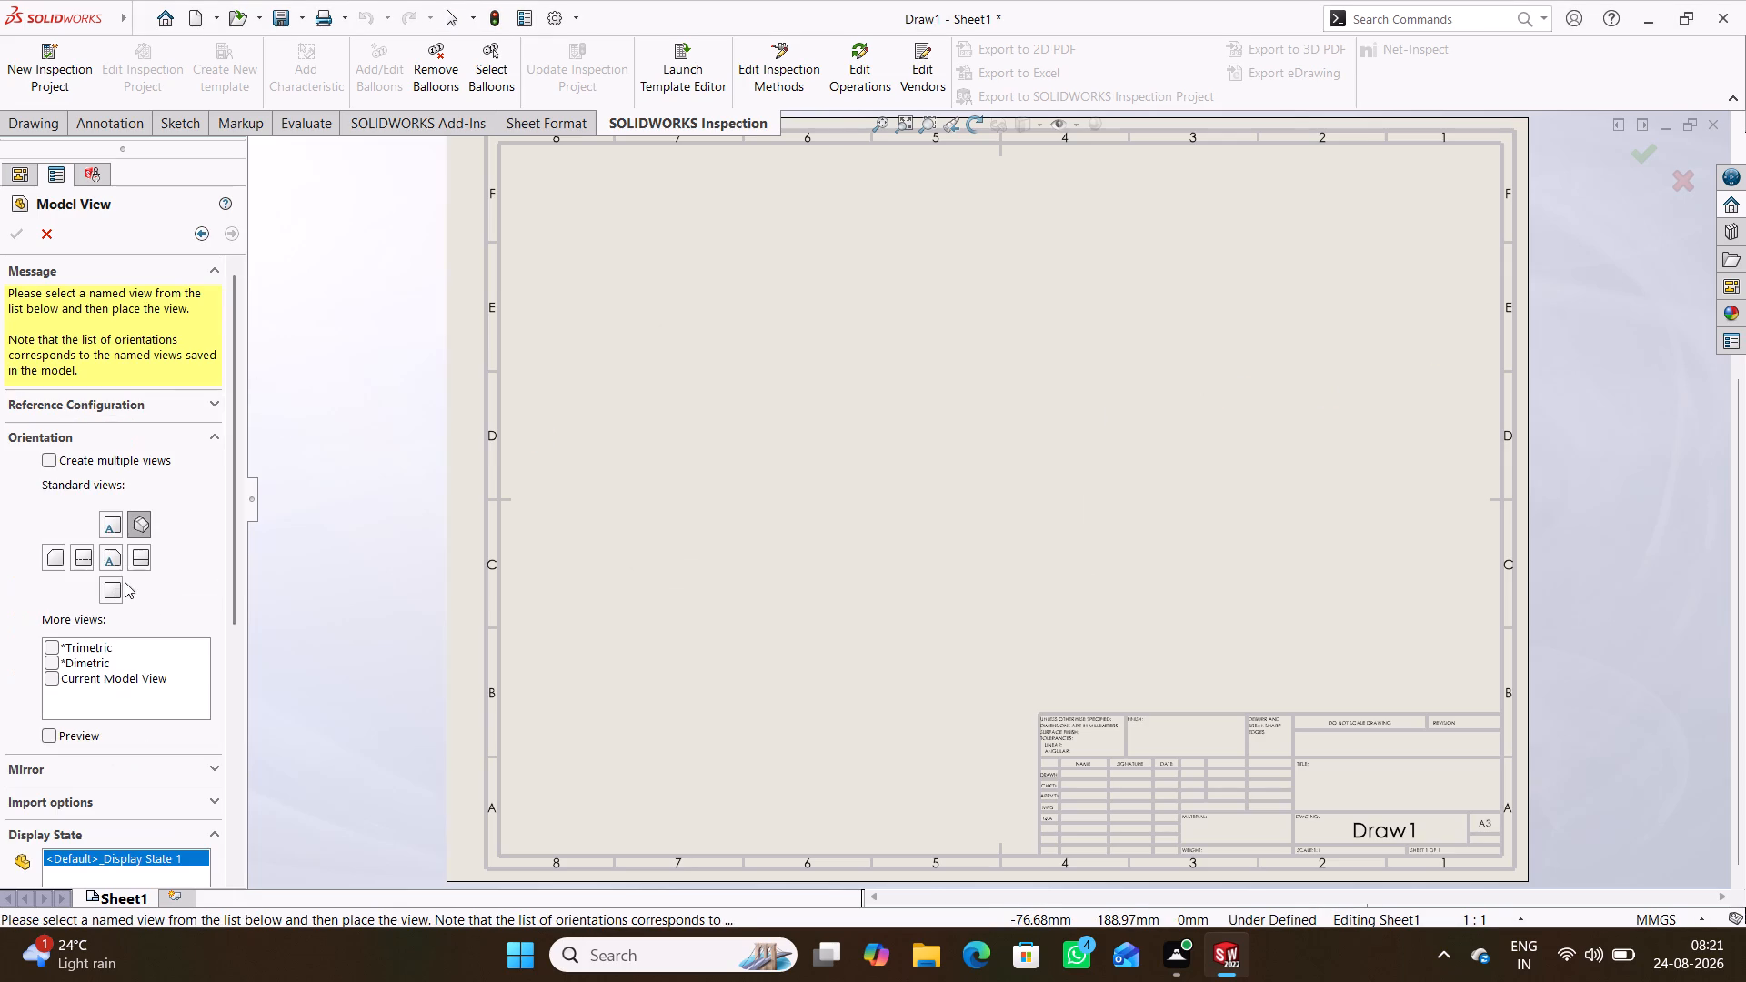
pyautogui.click(114, 560)
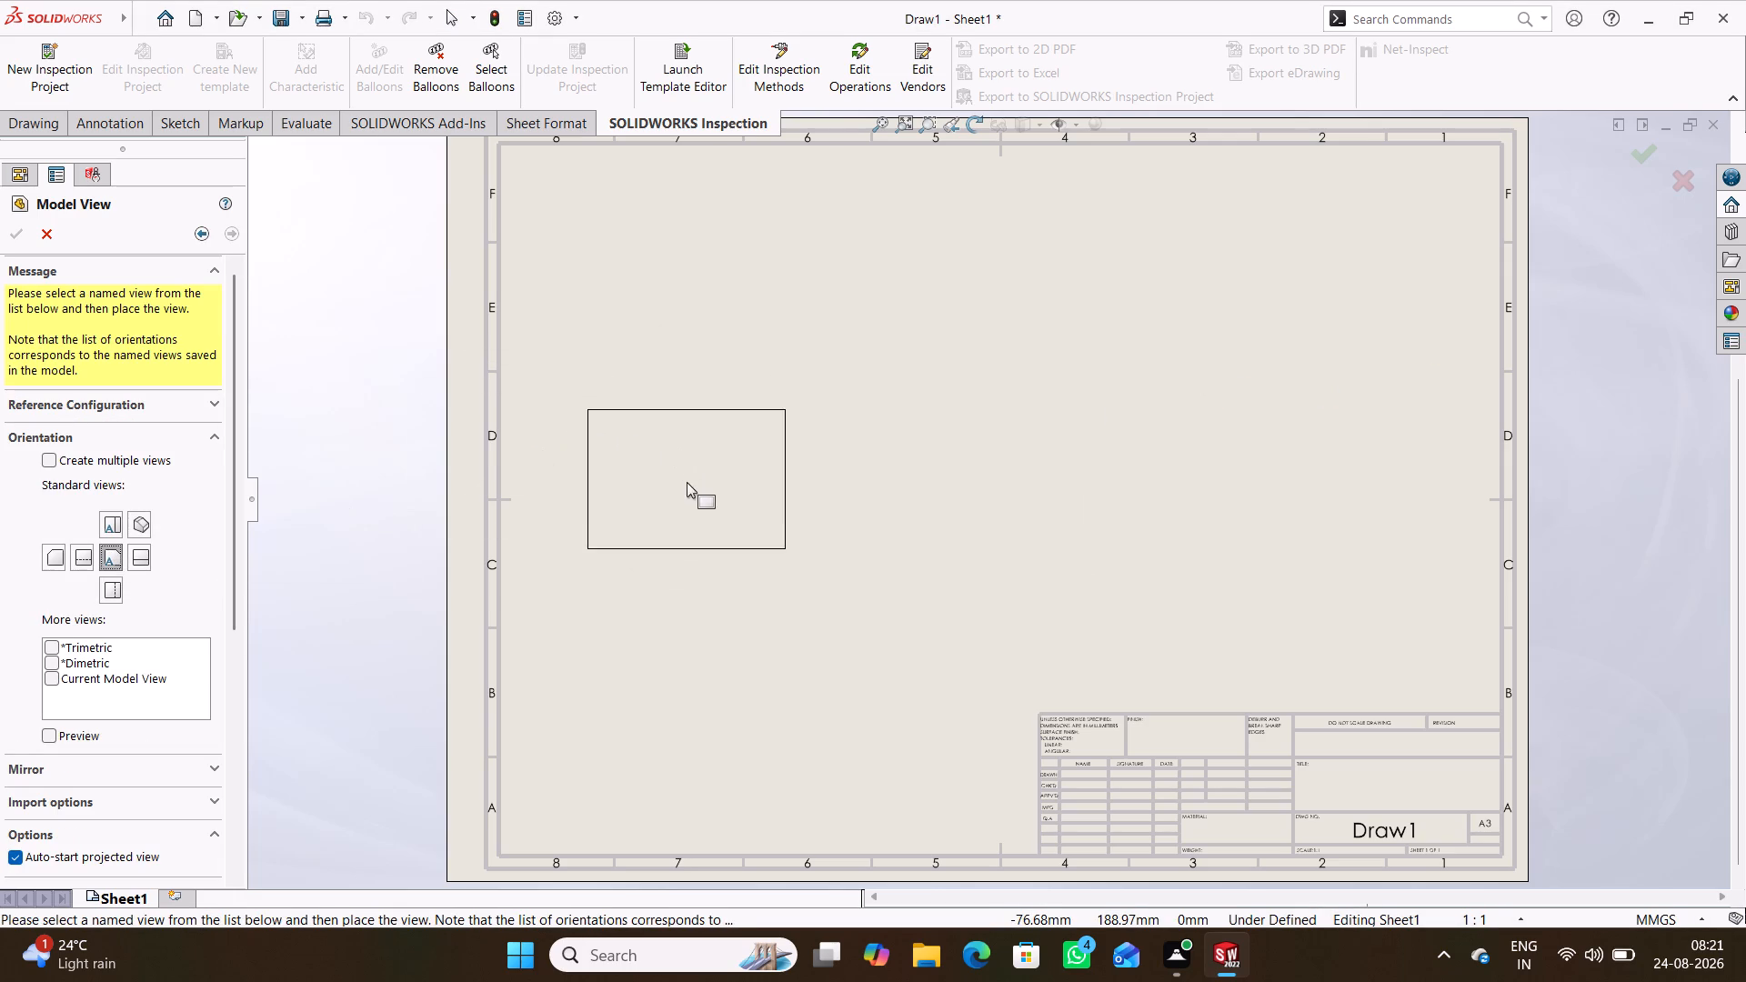
pyautogui.click(708, 546)
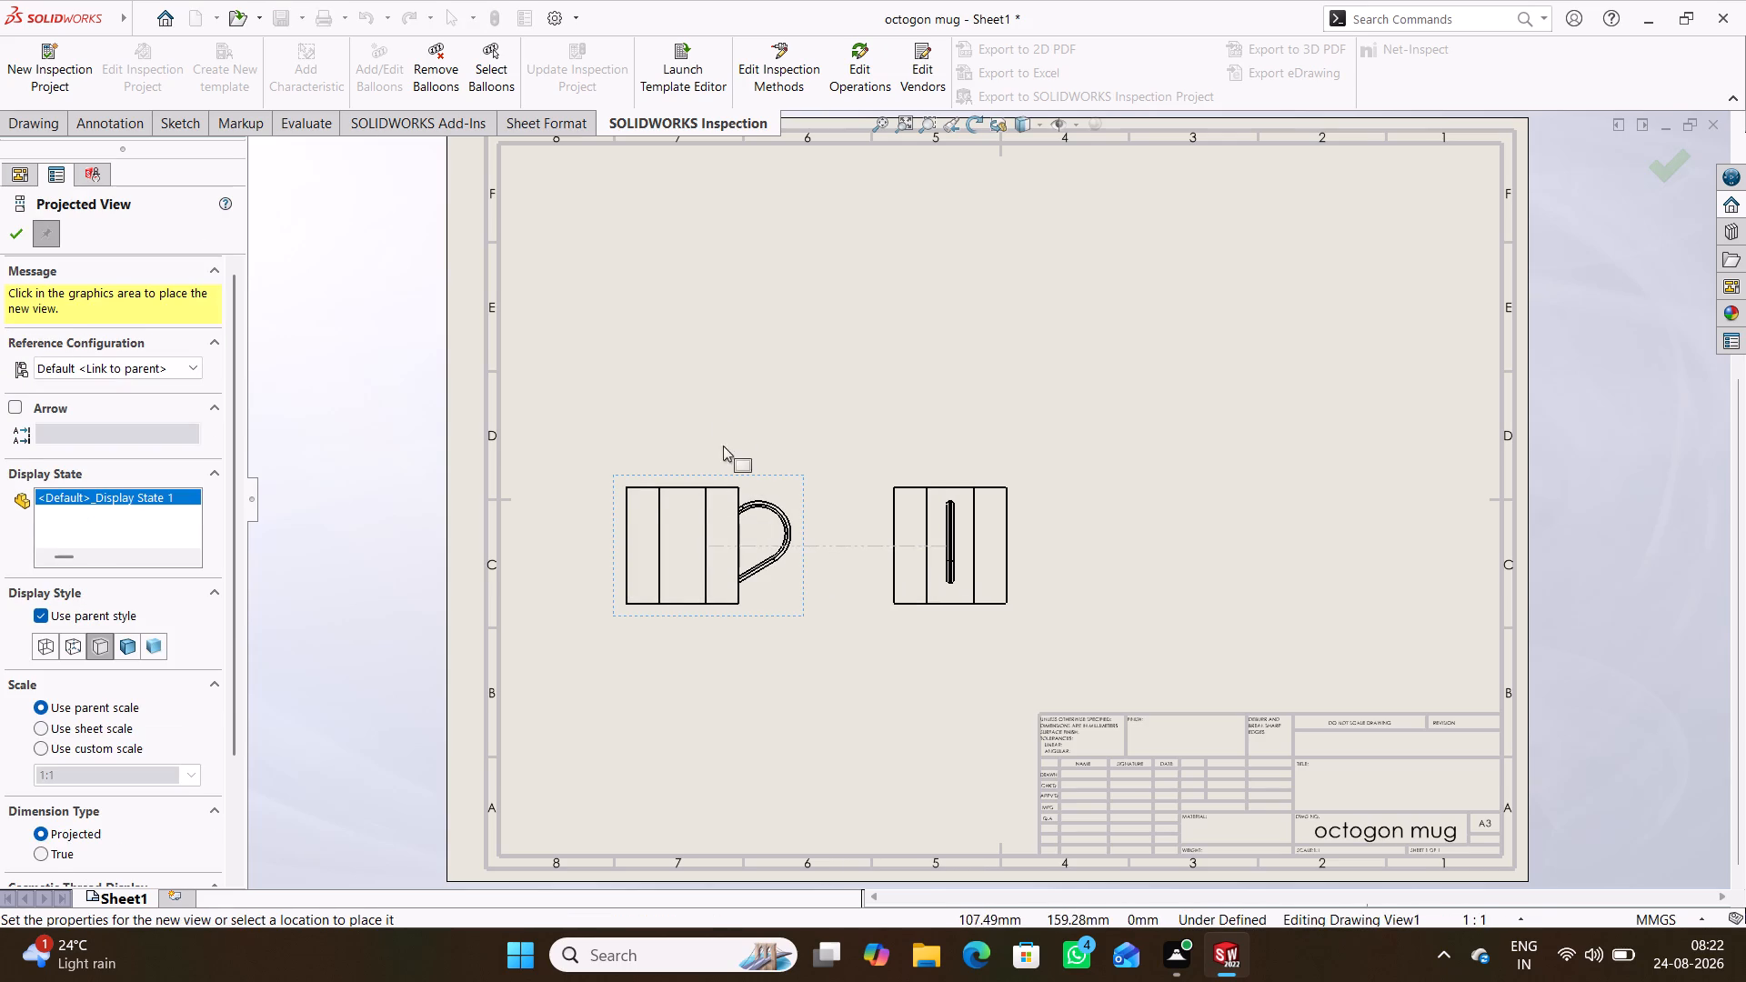
pyautogui.click(719, 288)
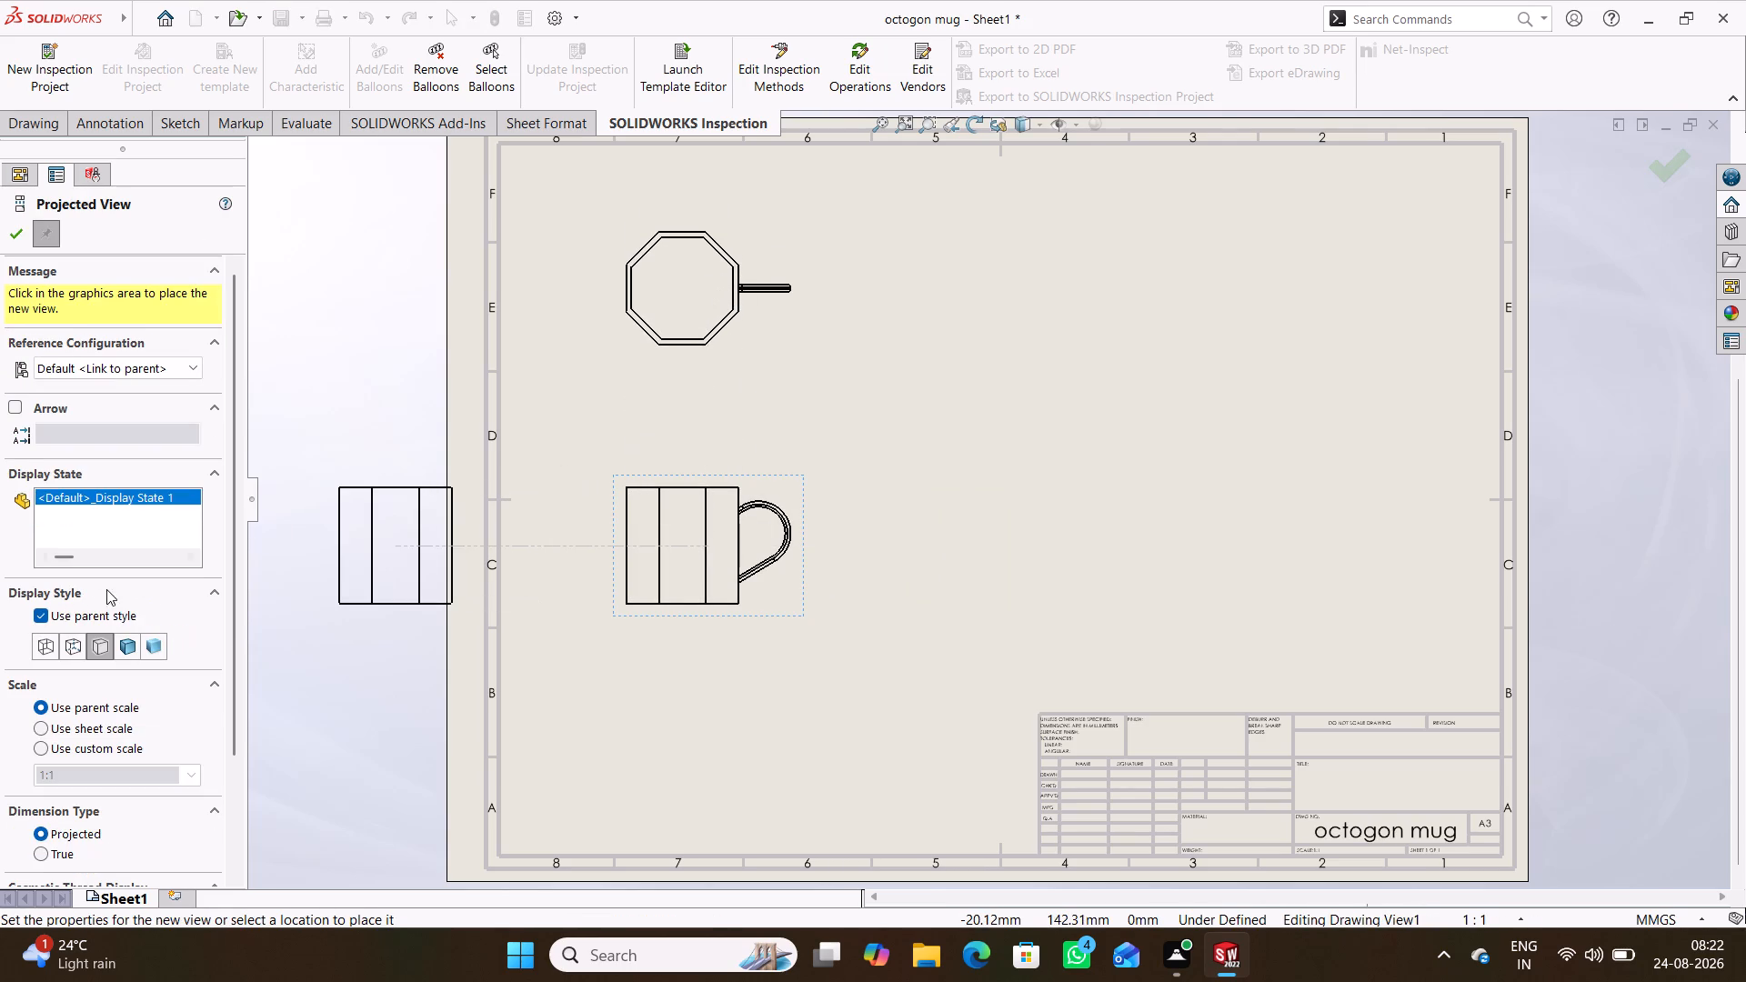
# Project a shaded-with-edges isometric view from the front view, placing it level with the top view, and finish projecting.
pyautogui.click(126, 647)
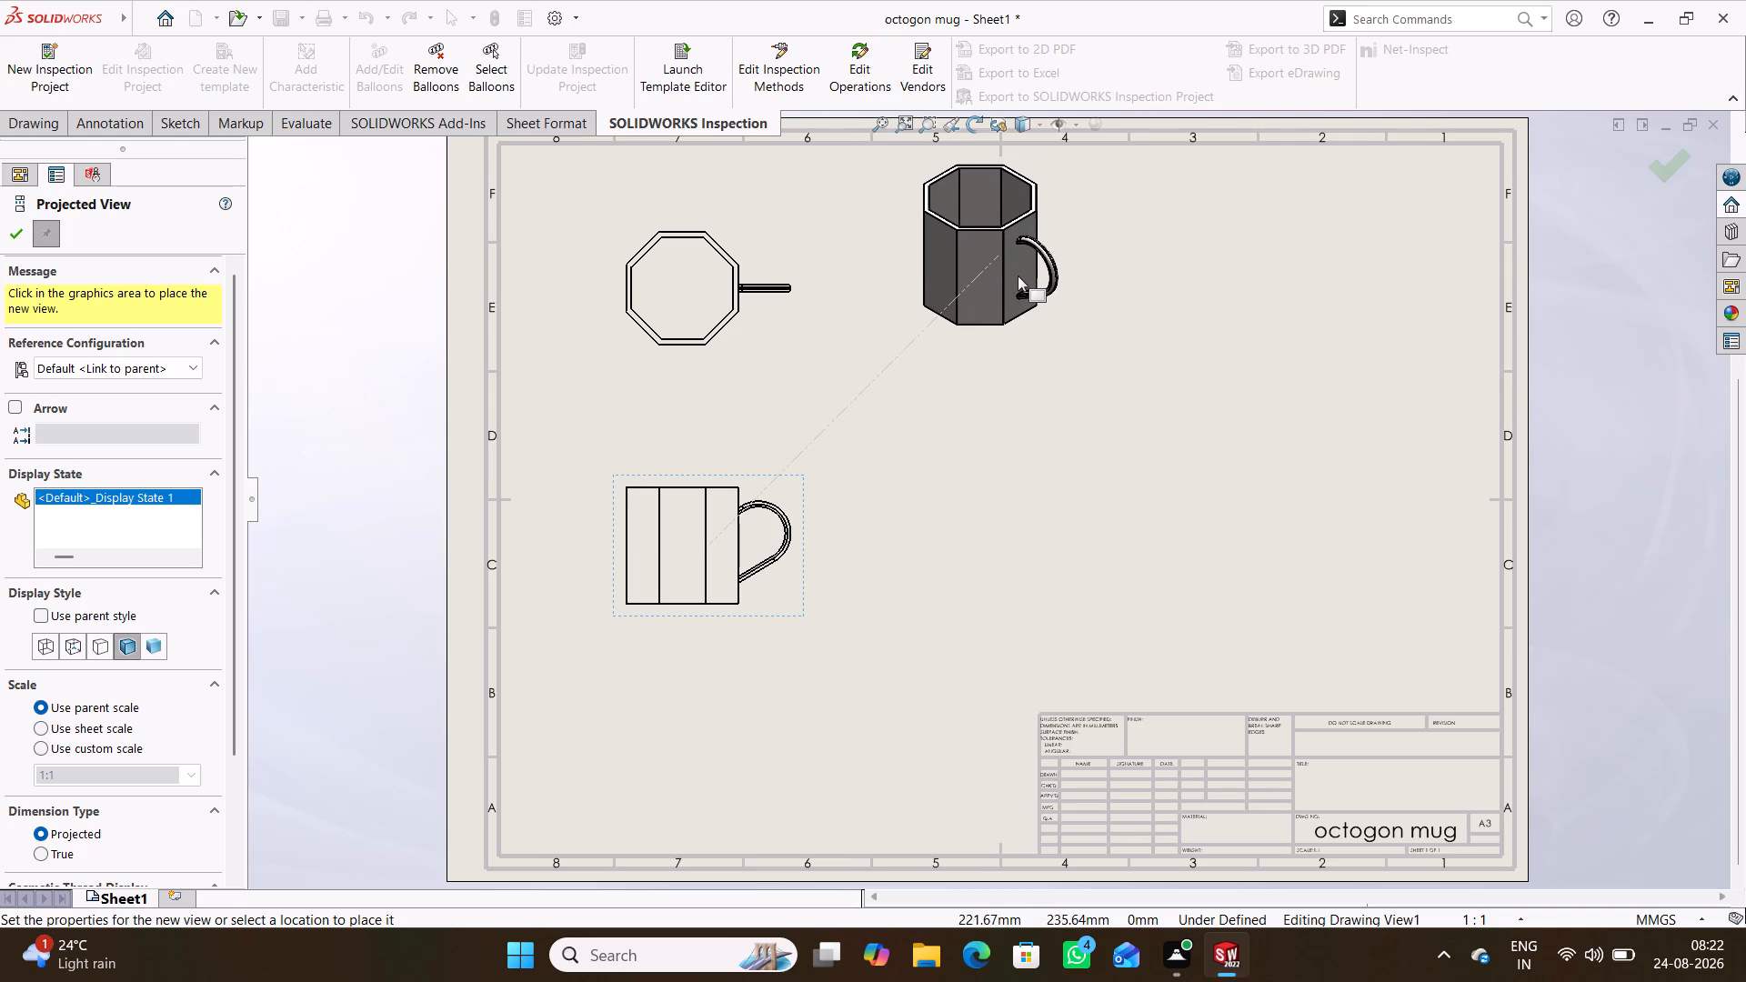
pyautogui.click(1052, 296)
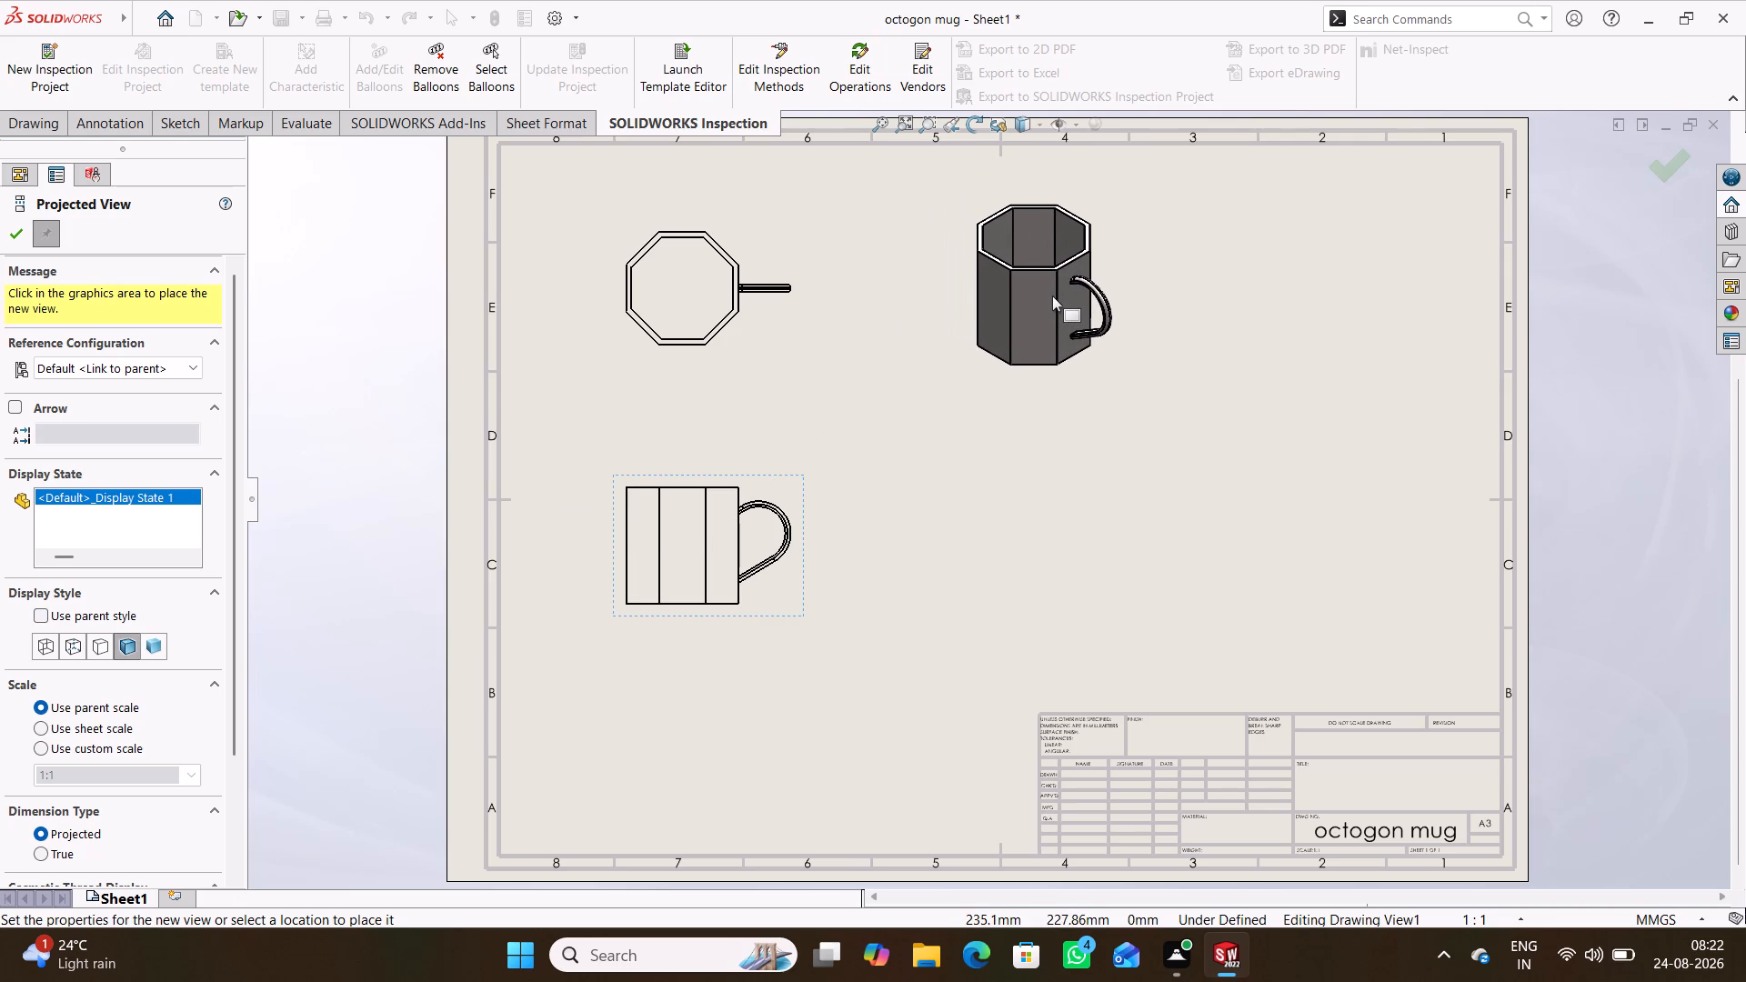
pyautogui.click(20, 241)
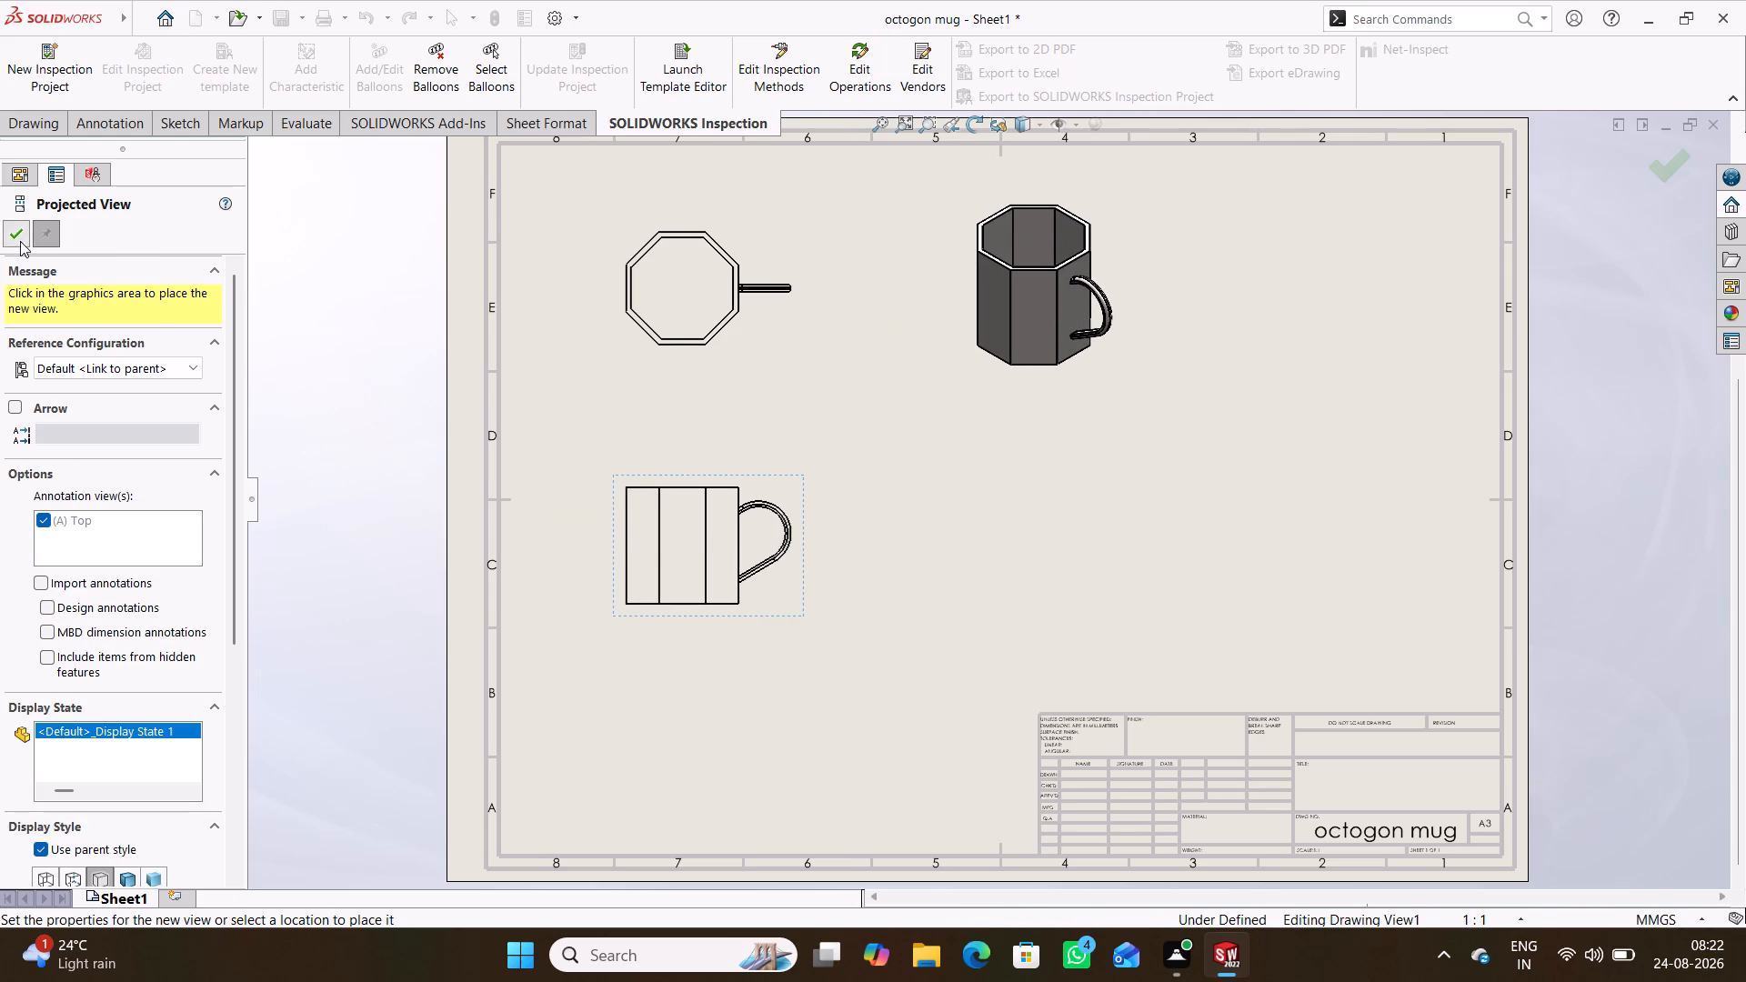
# Set the front view's display style to Hidden Lines Visible.
pyautogui.doubleClick(760, 606)
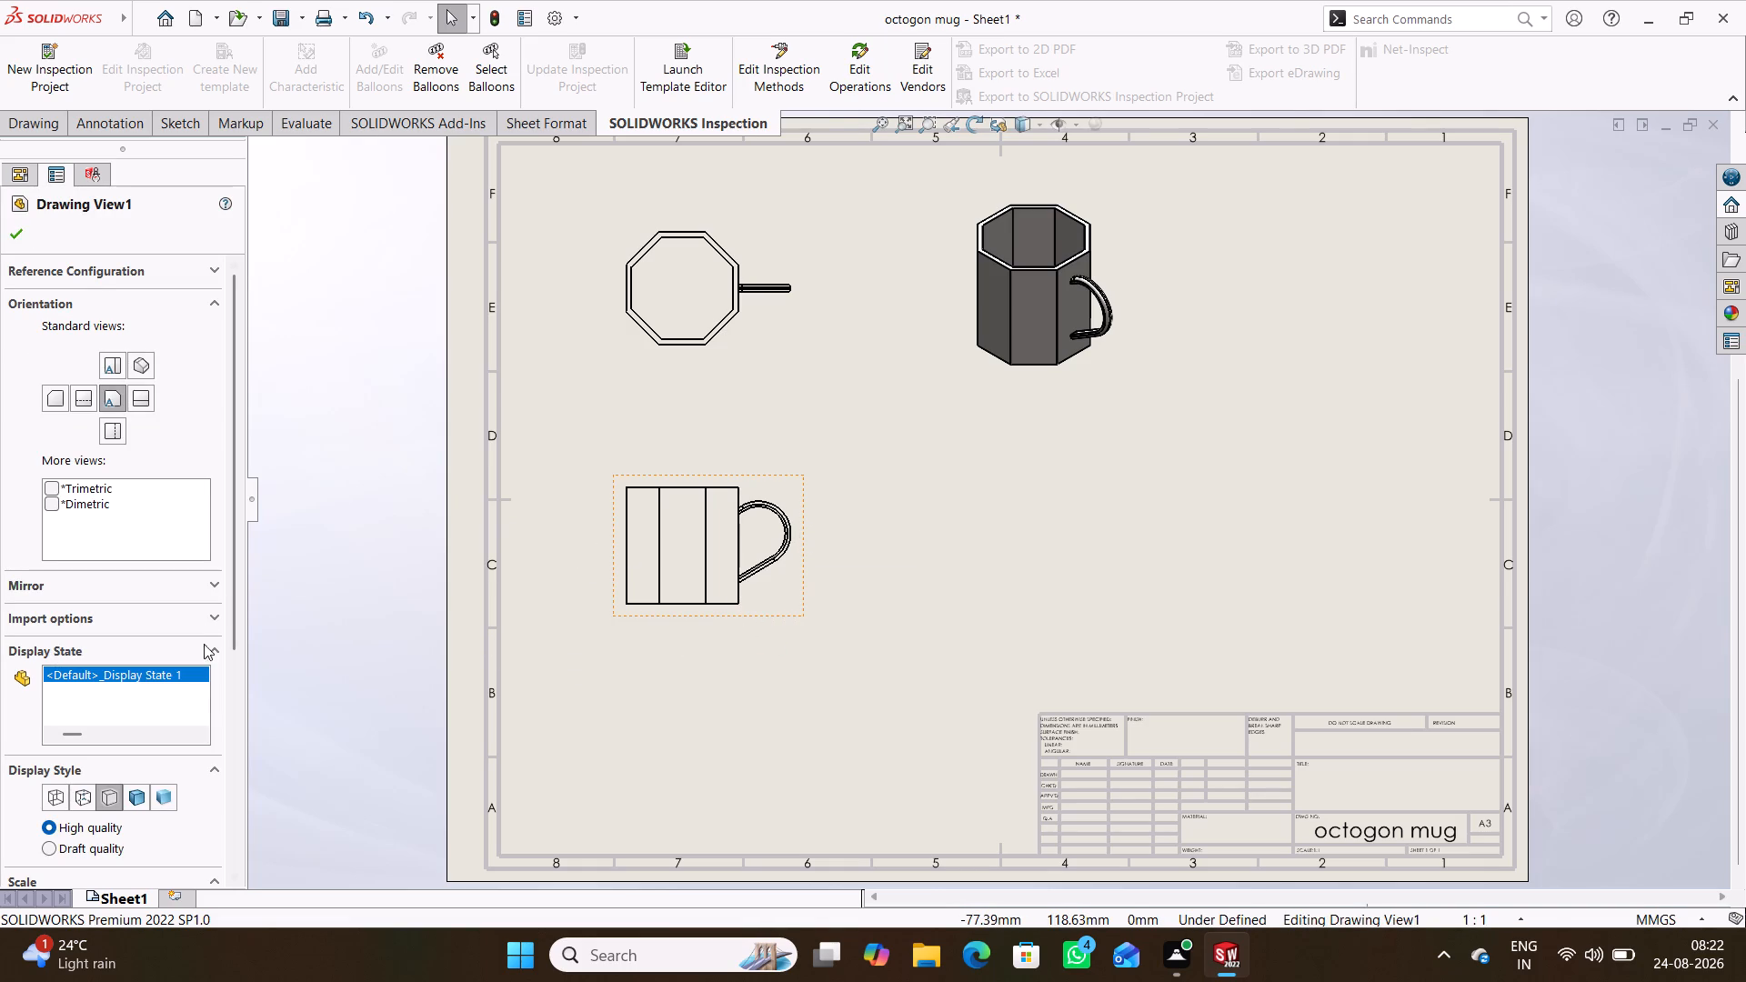
pyautogui.click(80, 803)
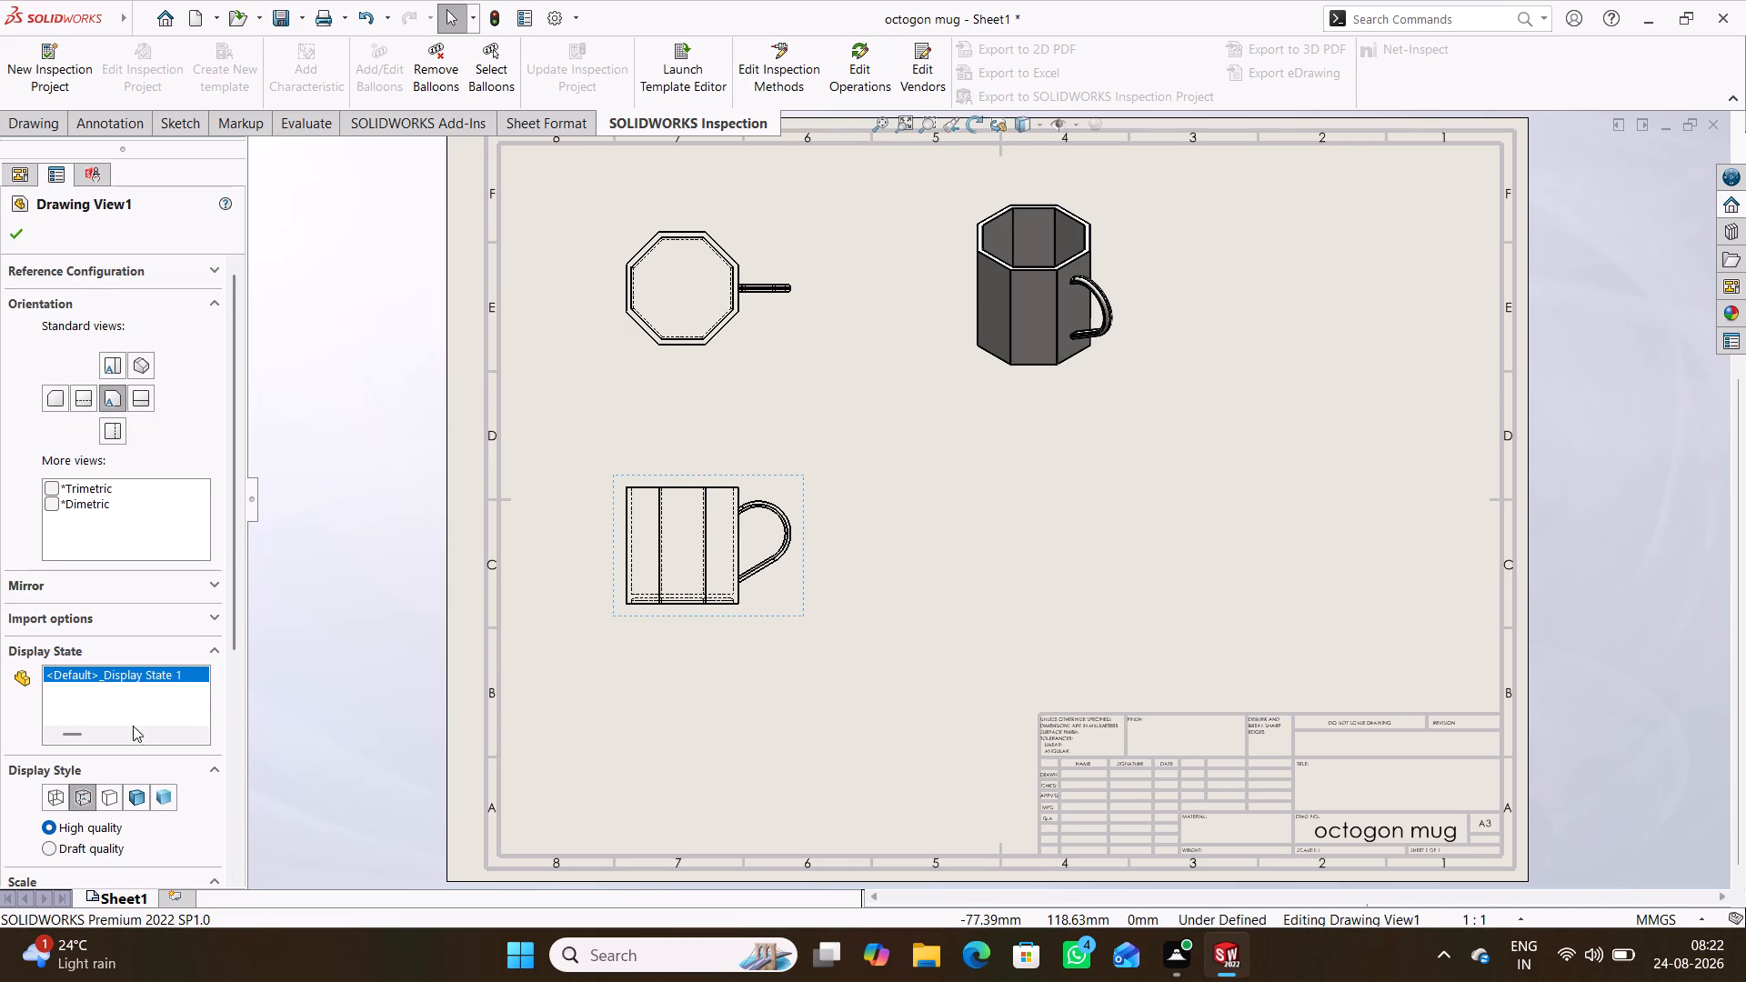
pyautogui.click(21, 235)
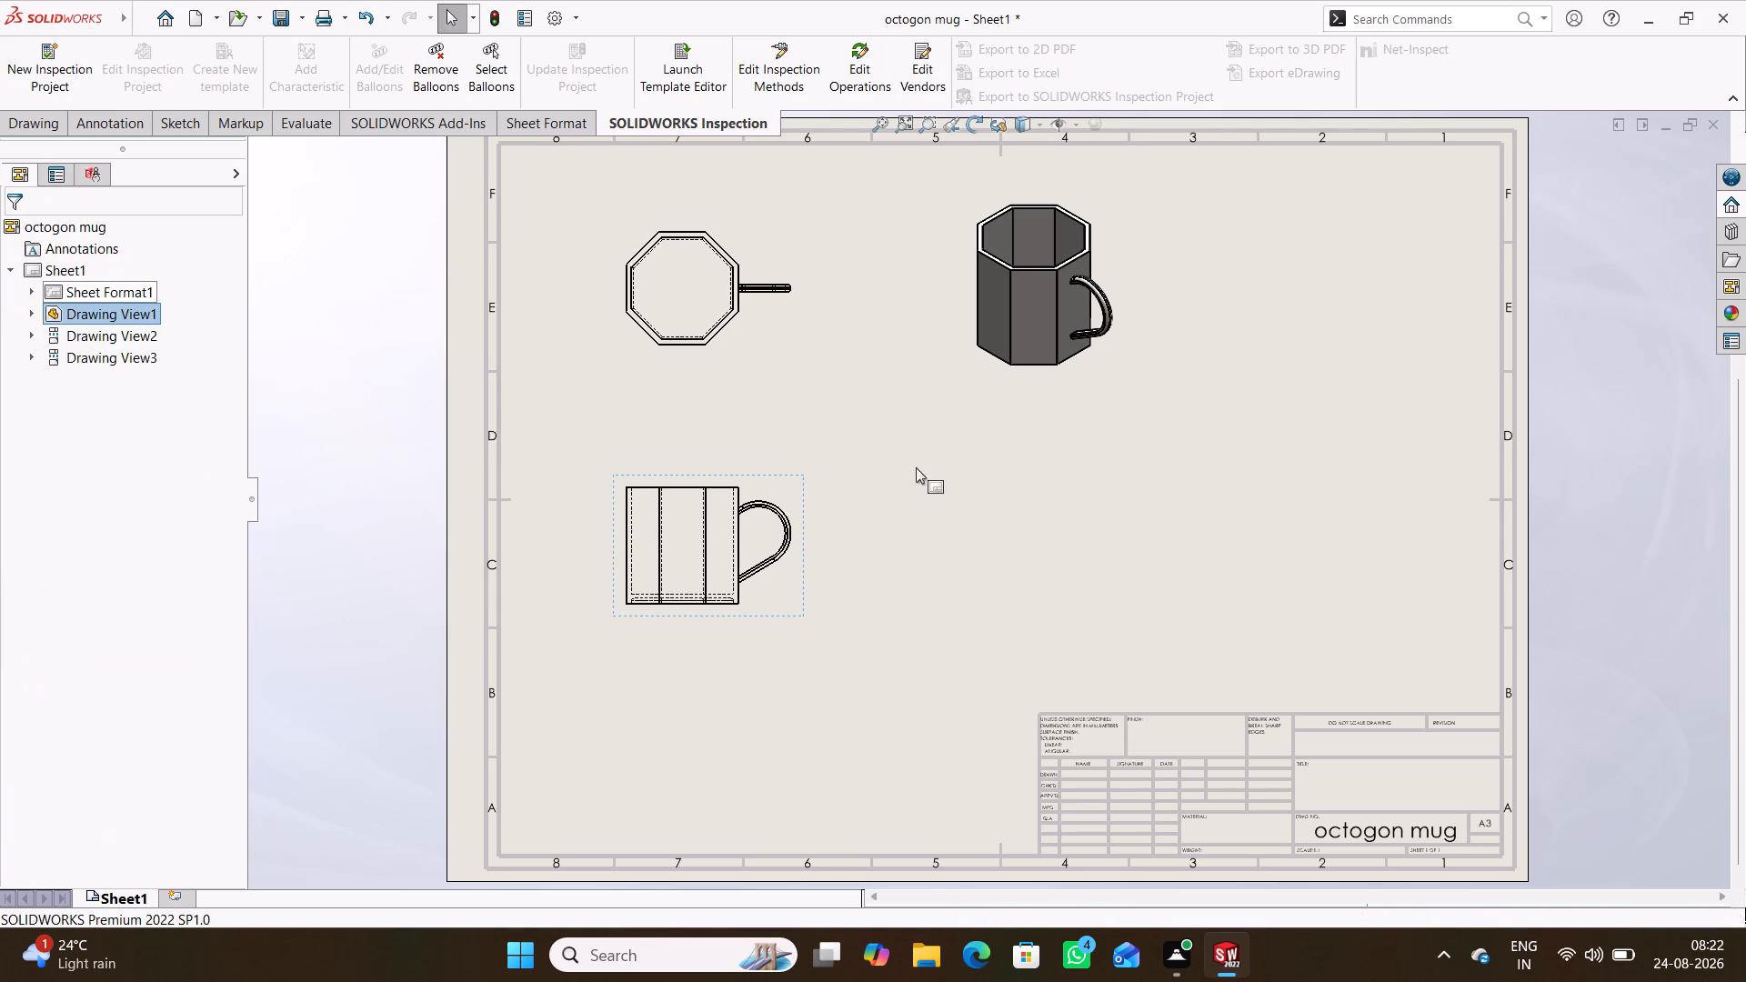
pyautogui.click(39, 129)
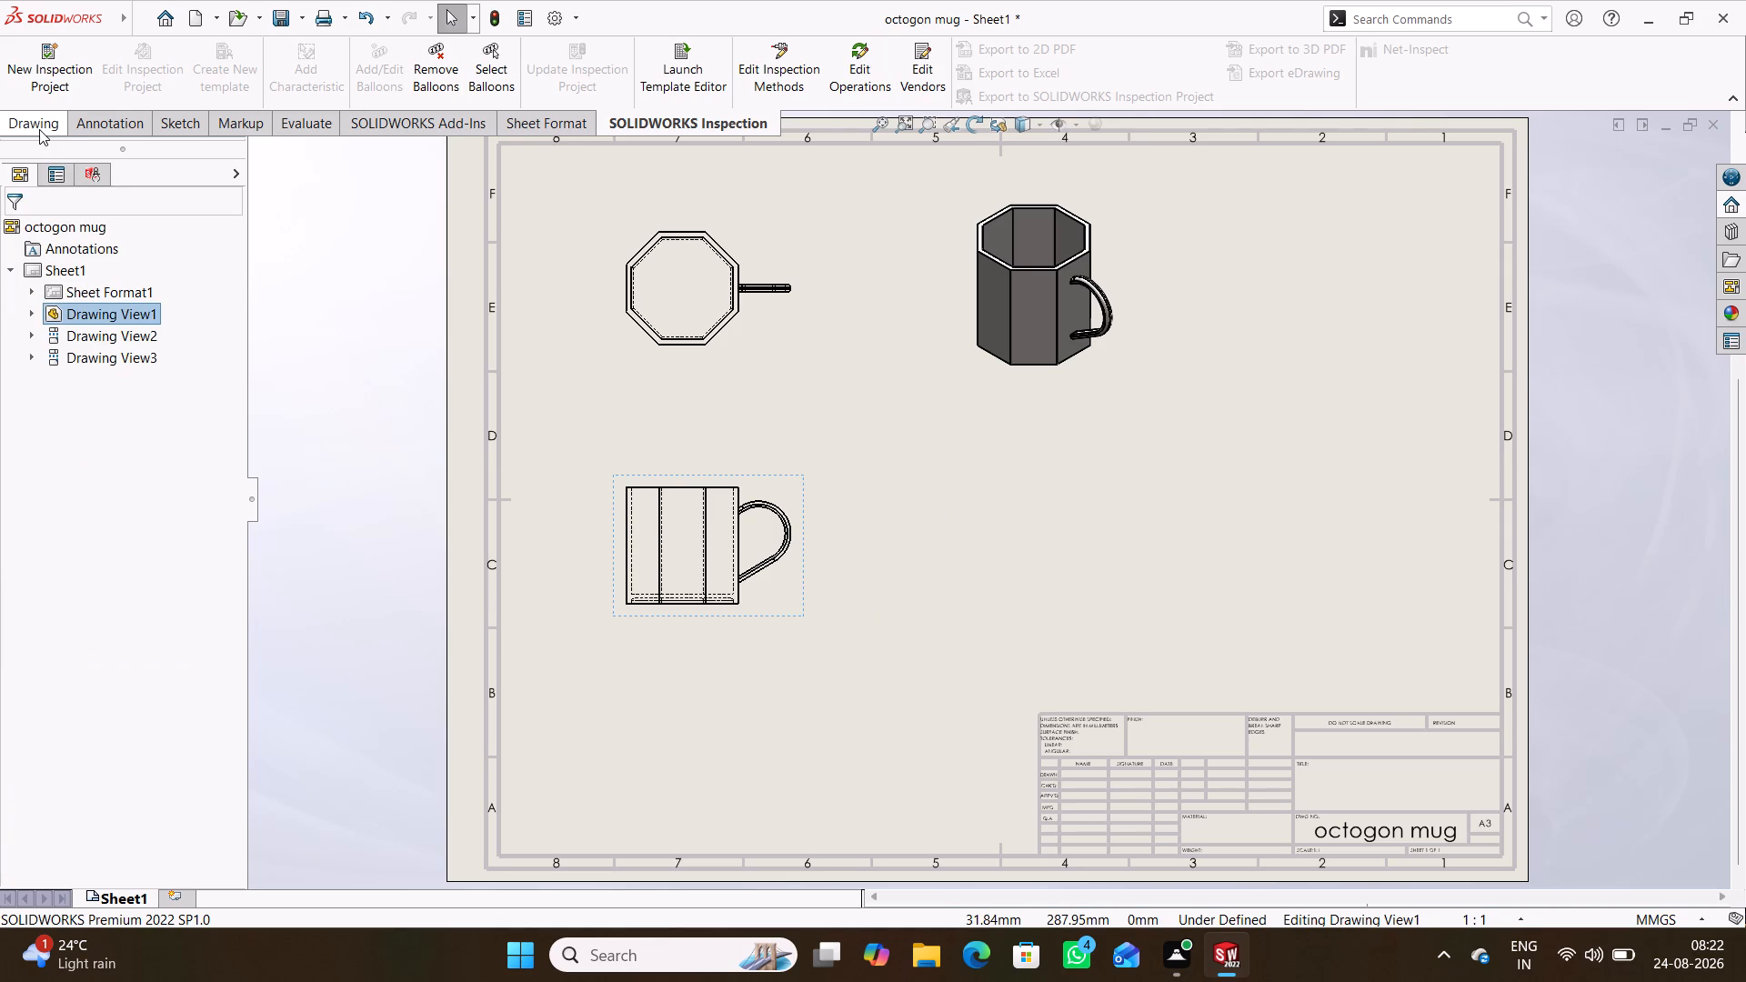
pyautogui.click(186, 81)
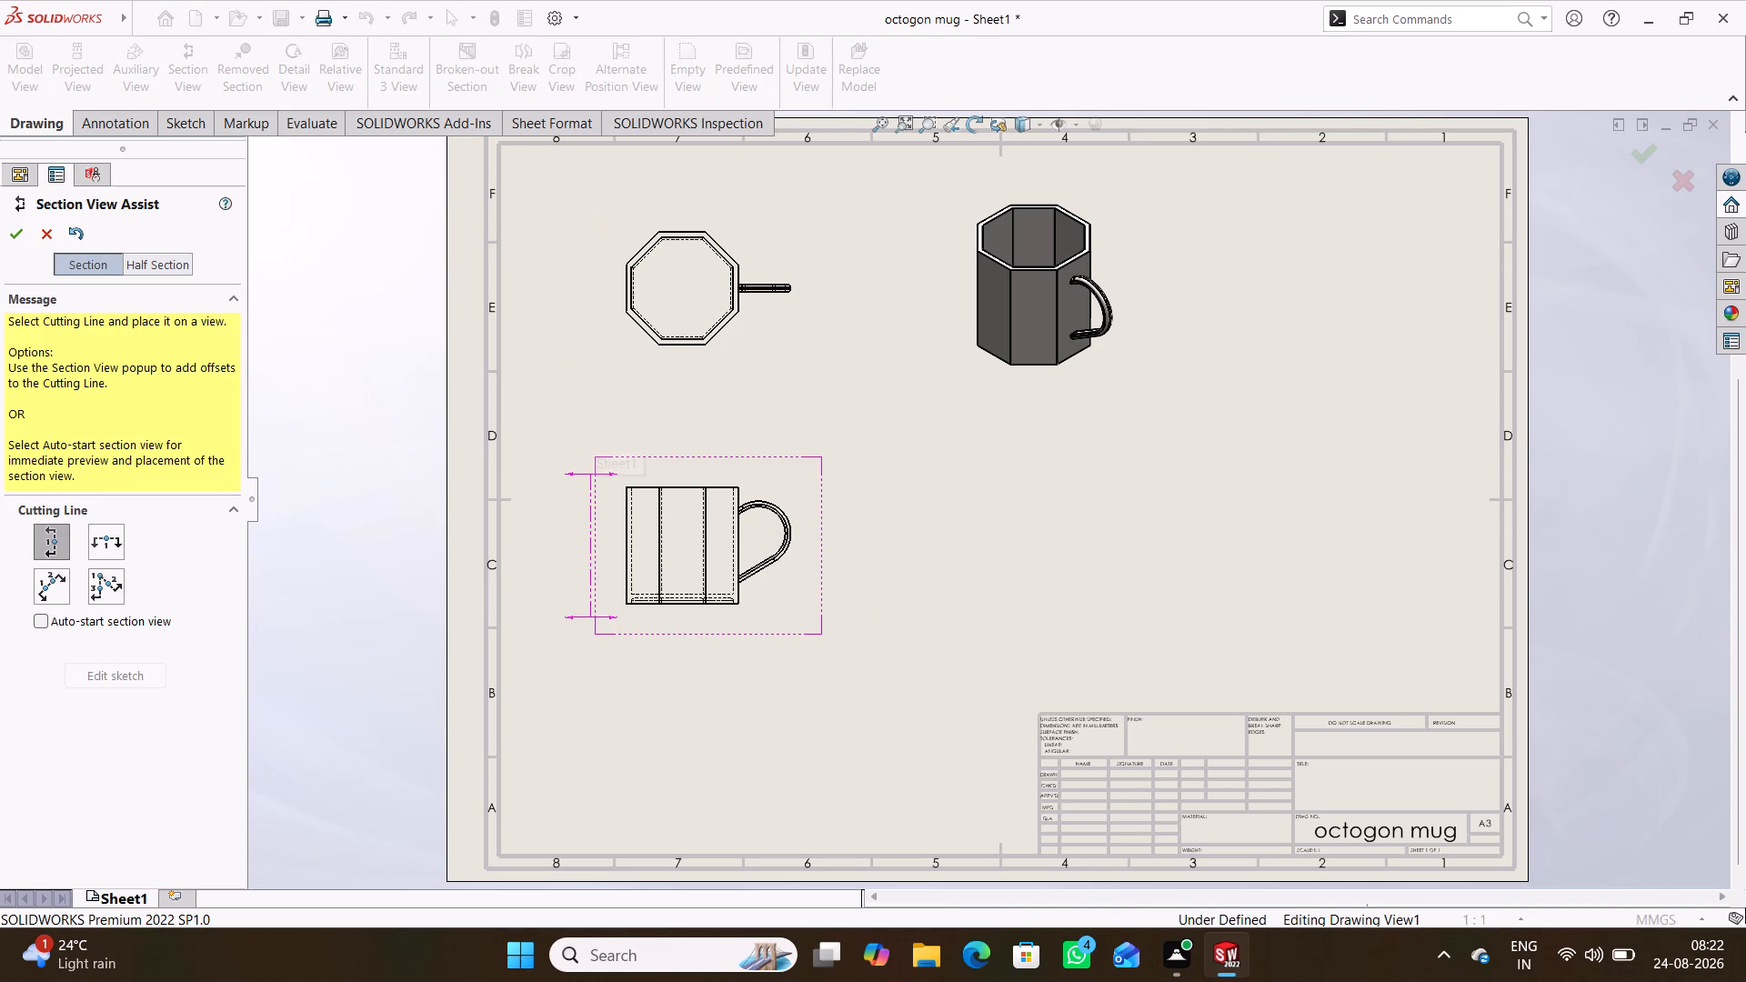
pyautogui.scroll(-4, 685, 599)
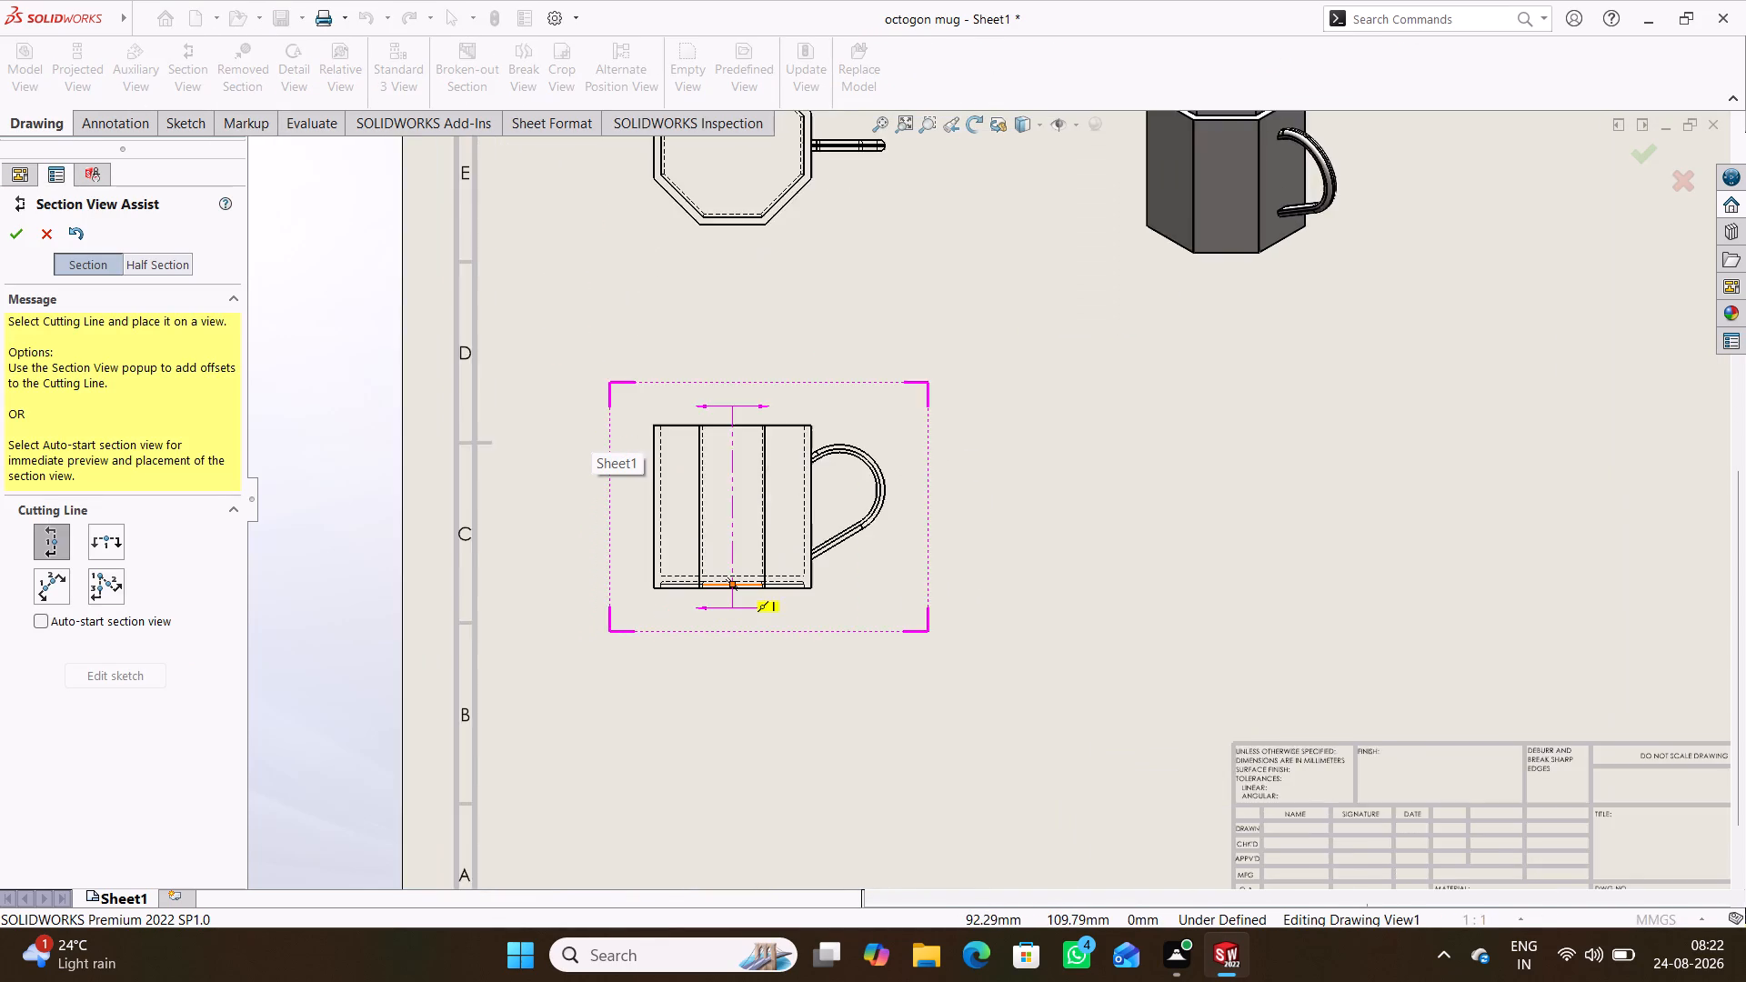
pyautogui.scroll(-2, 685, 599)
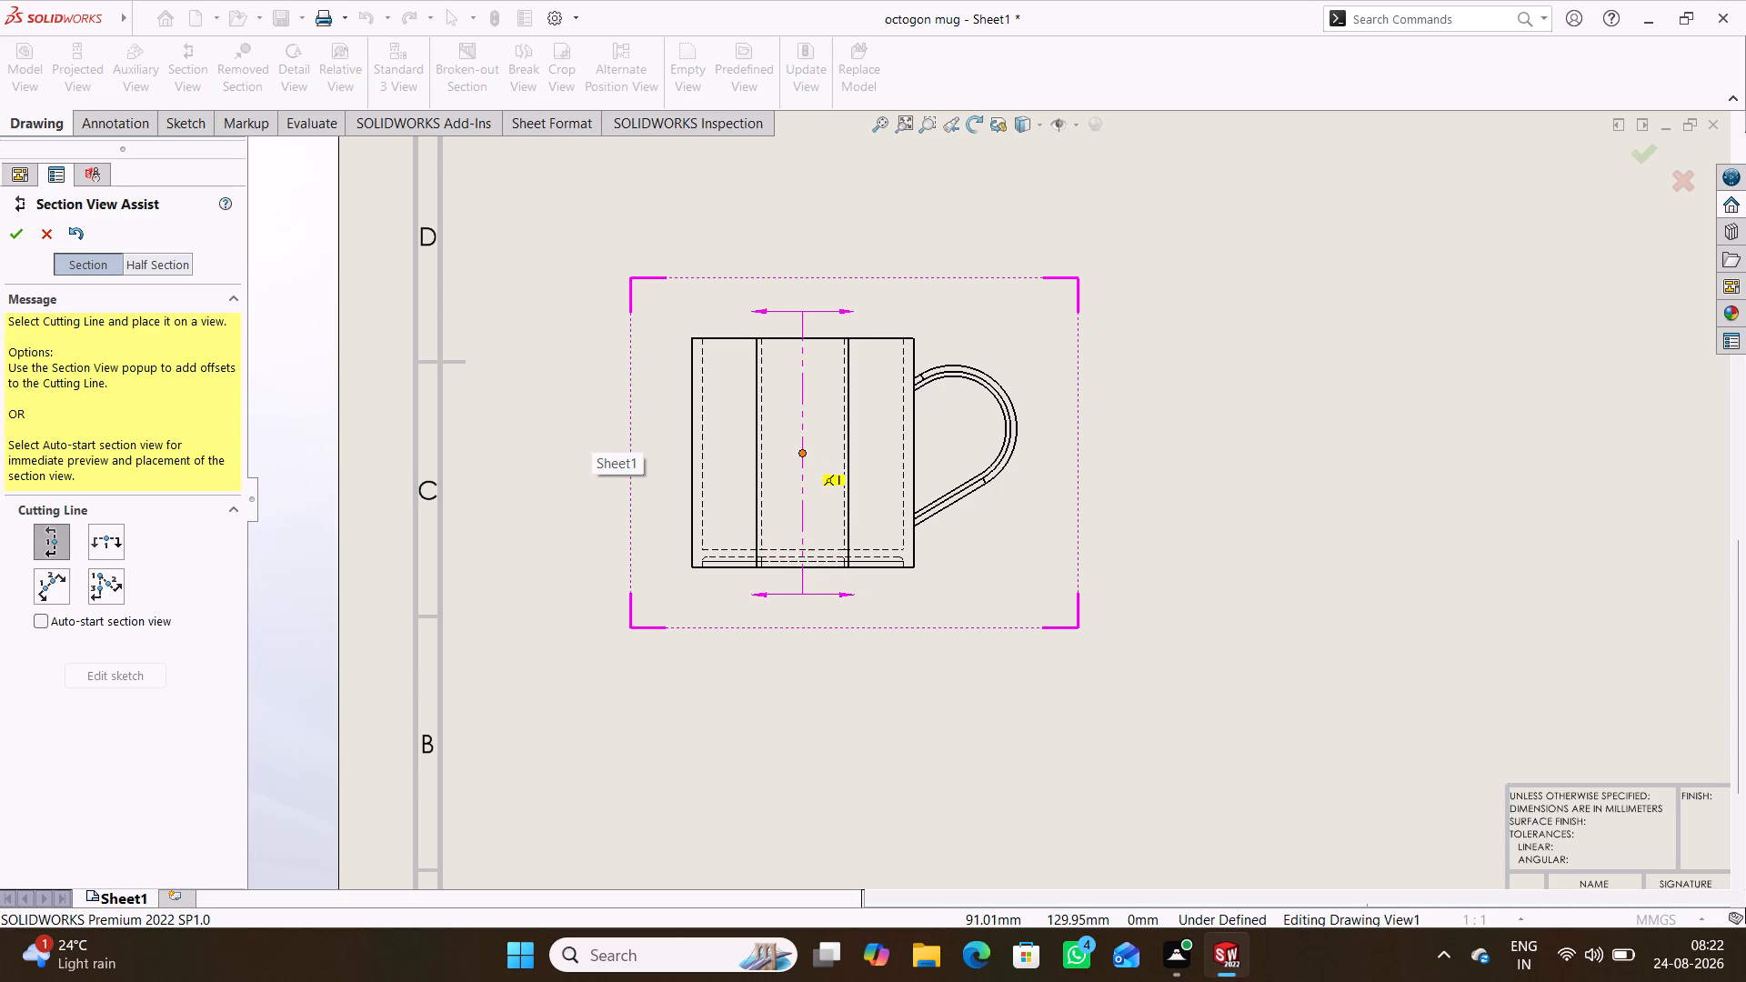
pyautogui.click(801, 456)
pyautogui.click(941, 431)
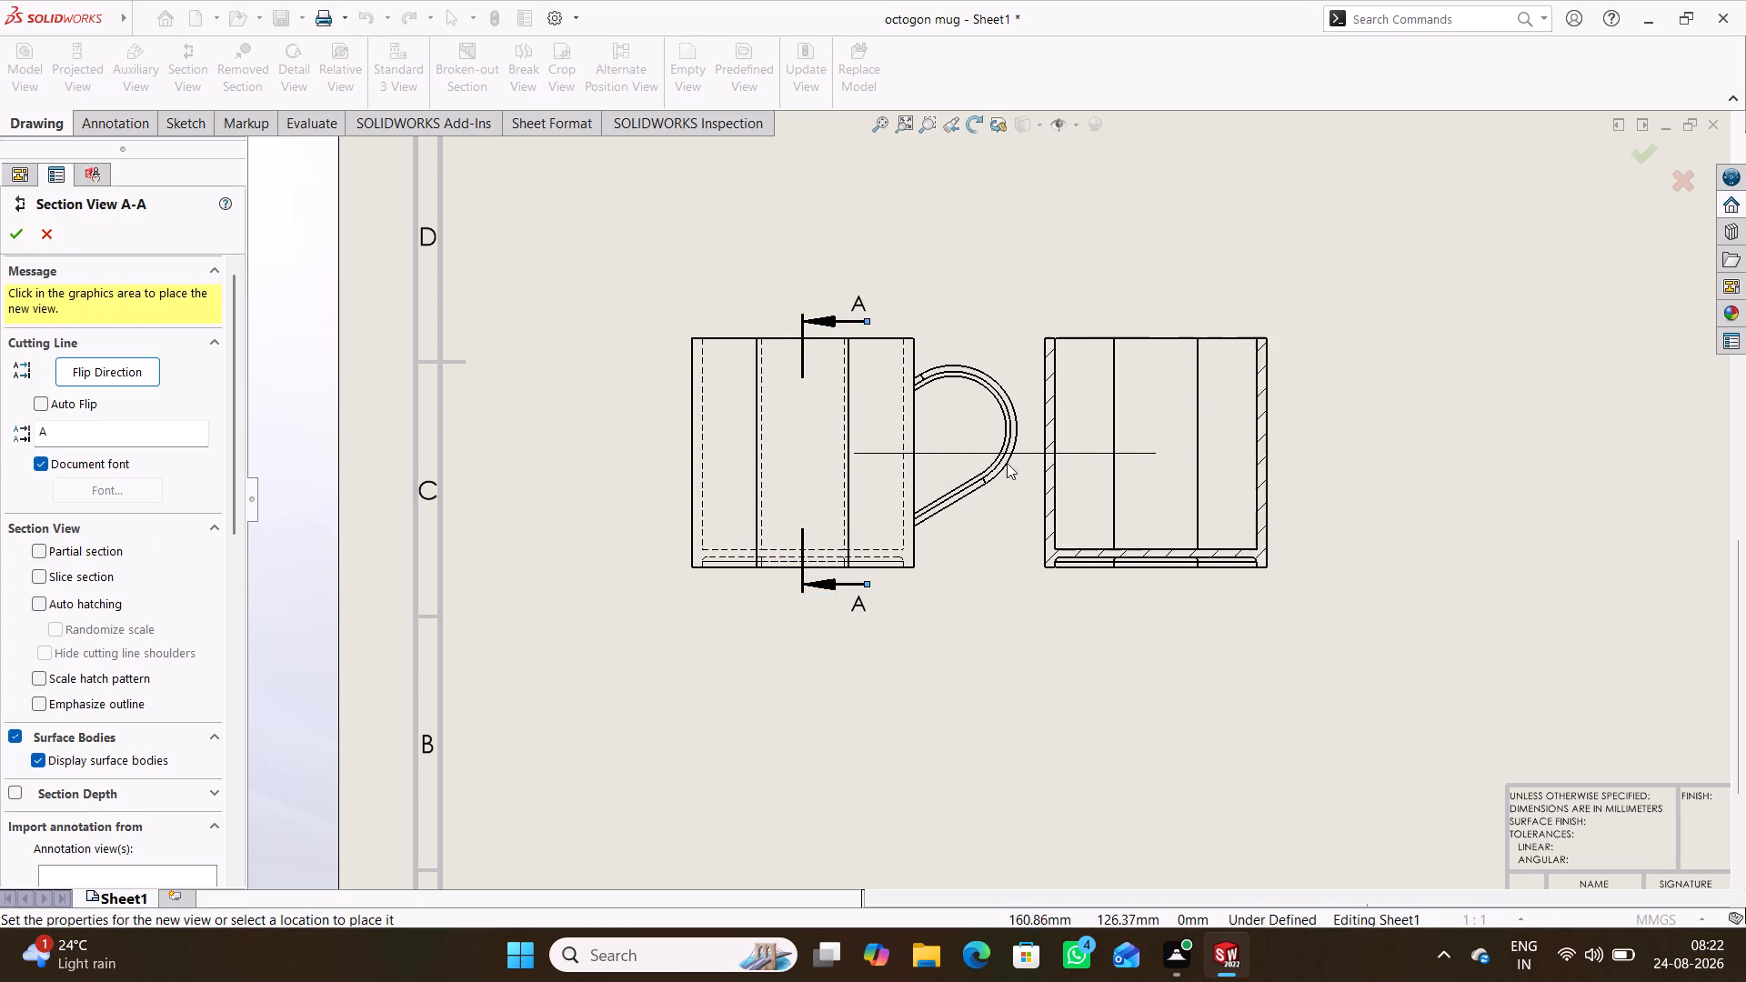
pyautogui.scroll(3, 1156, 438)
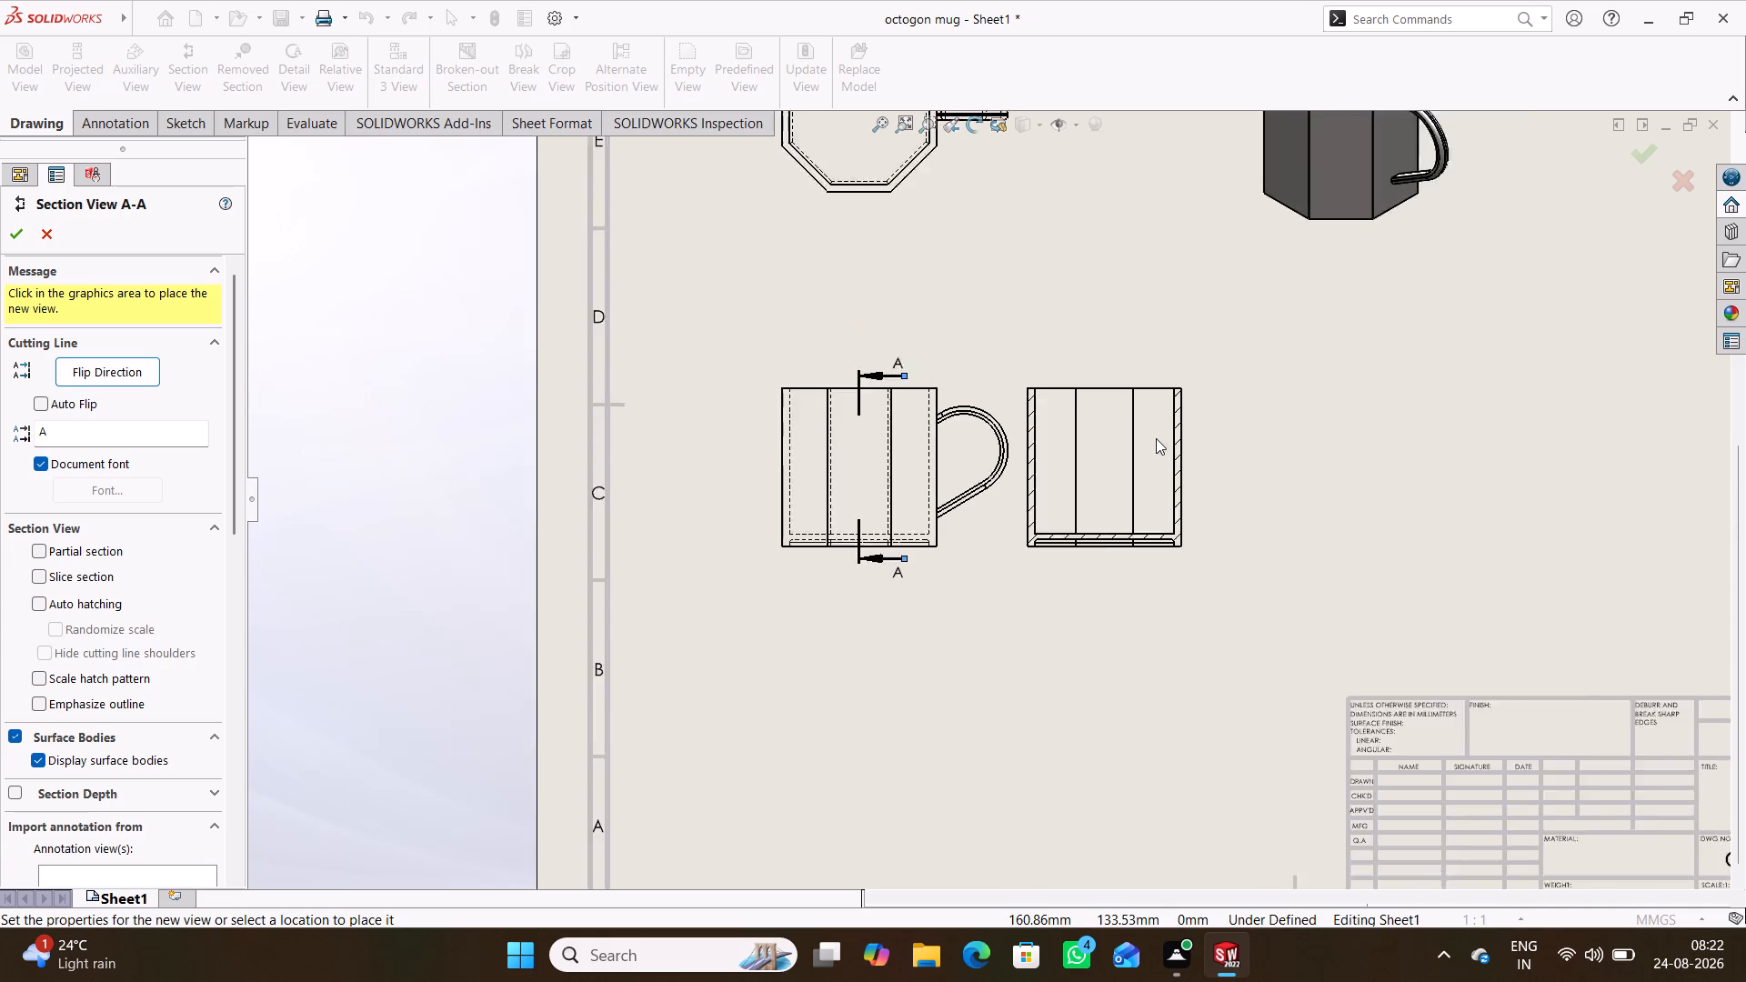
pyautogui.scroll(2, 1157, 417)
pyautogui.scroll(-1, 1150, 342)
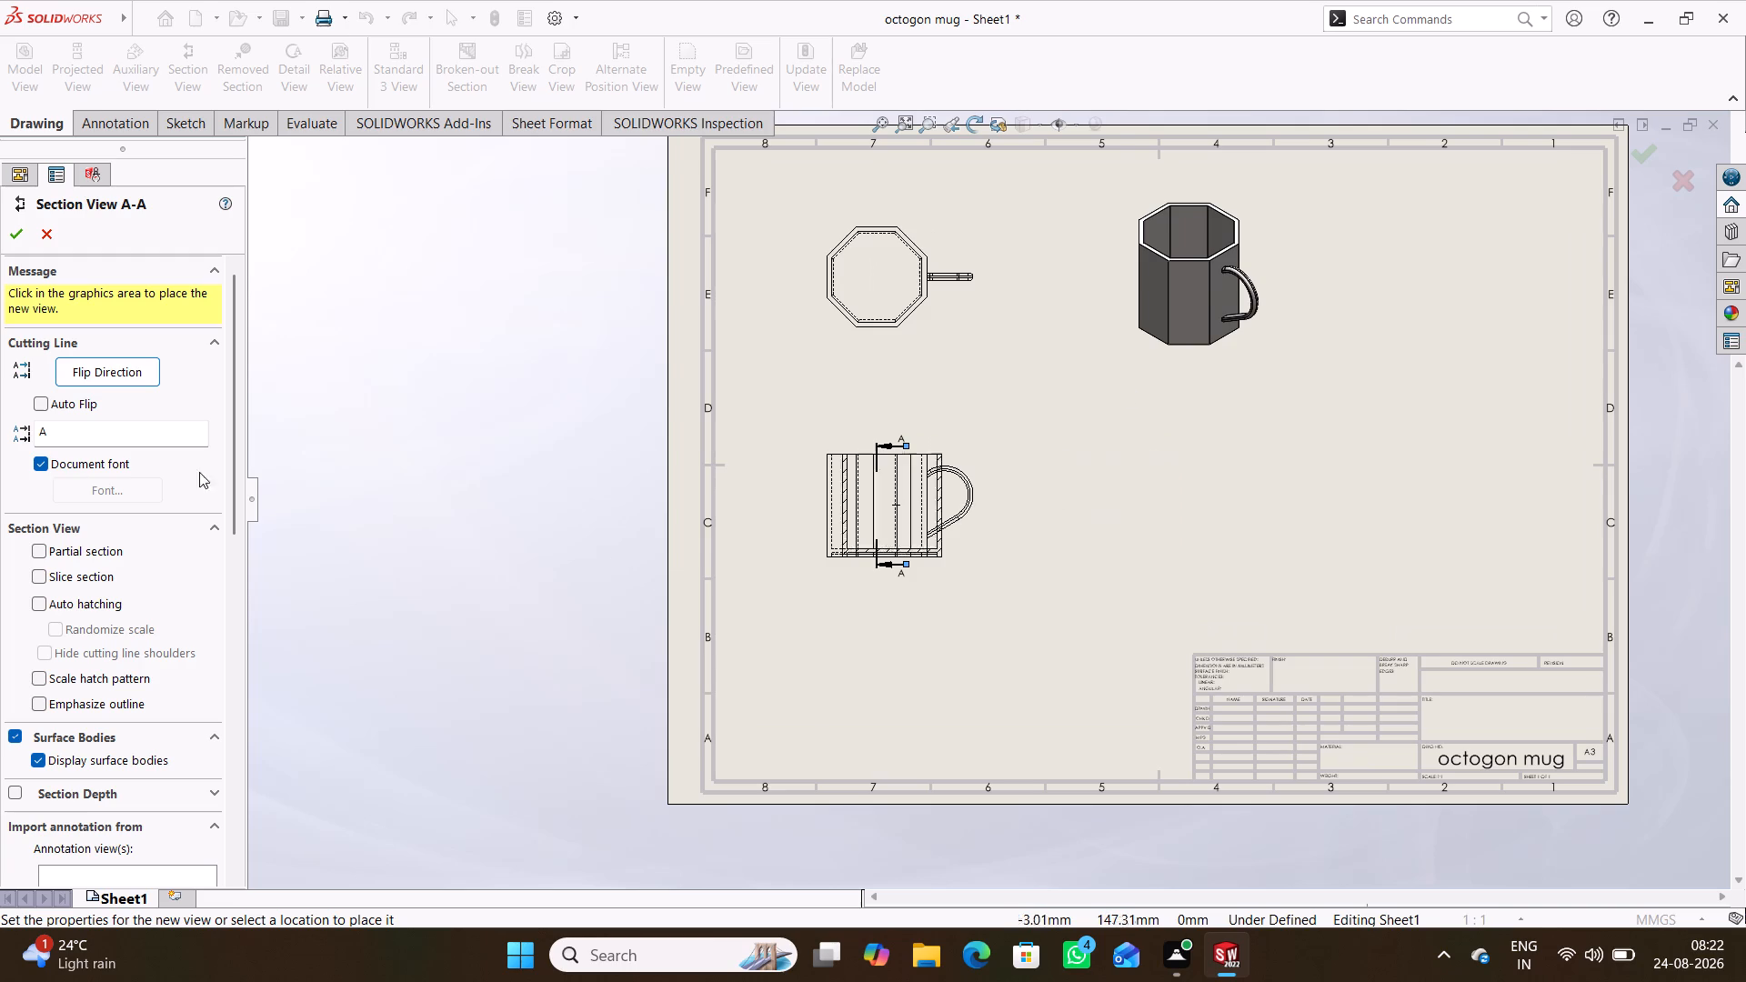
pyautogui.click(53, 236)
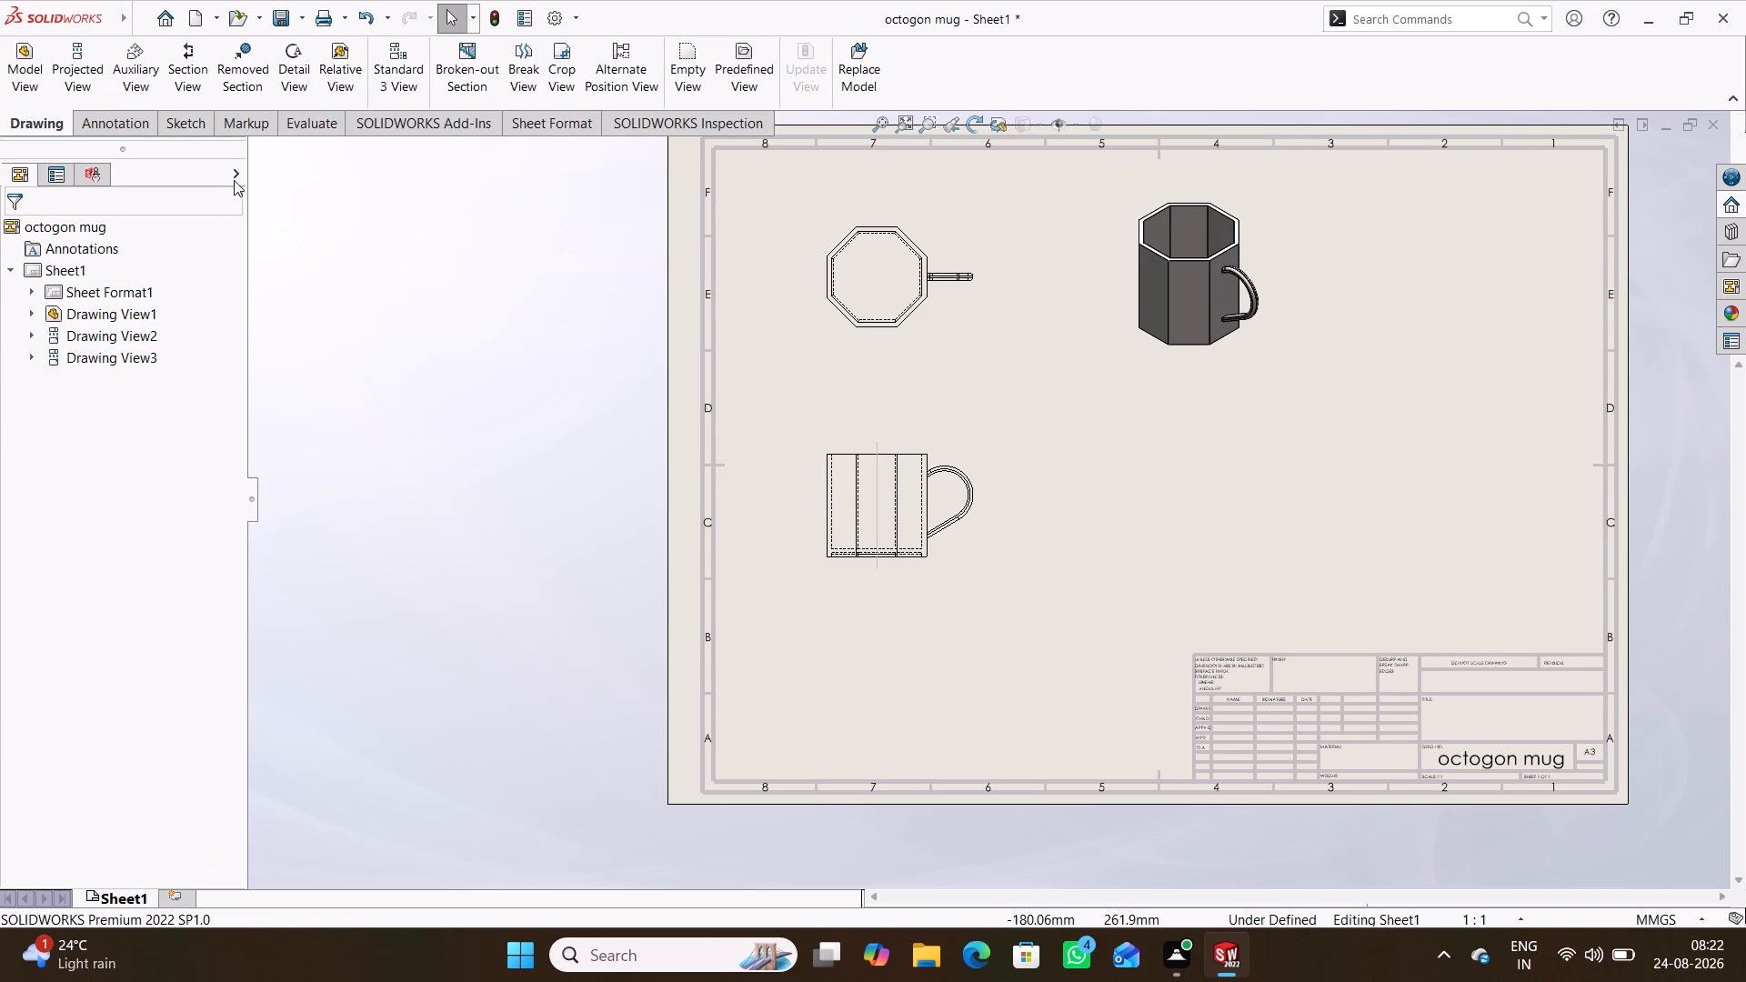
# Project a side view of the mug from the front view and place it beside the handle.
pyautogui.click(84, 75)
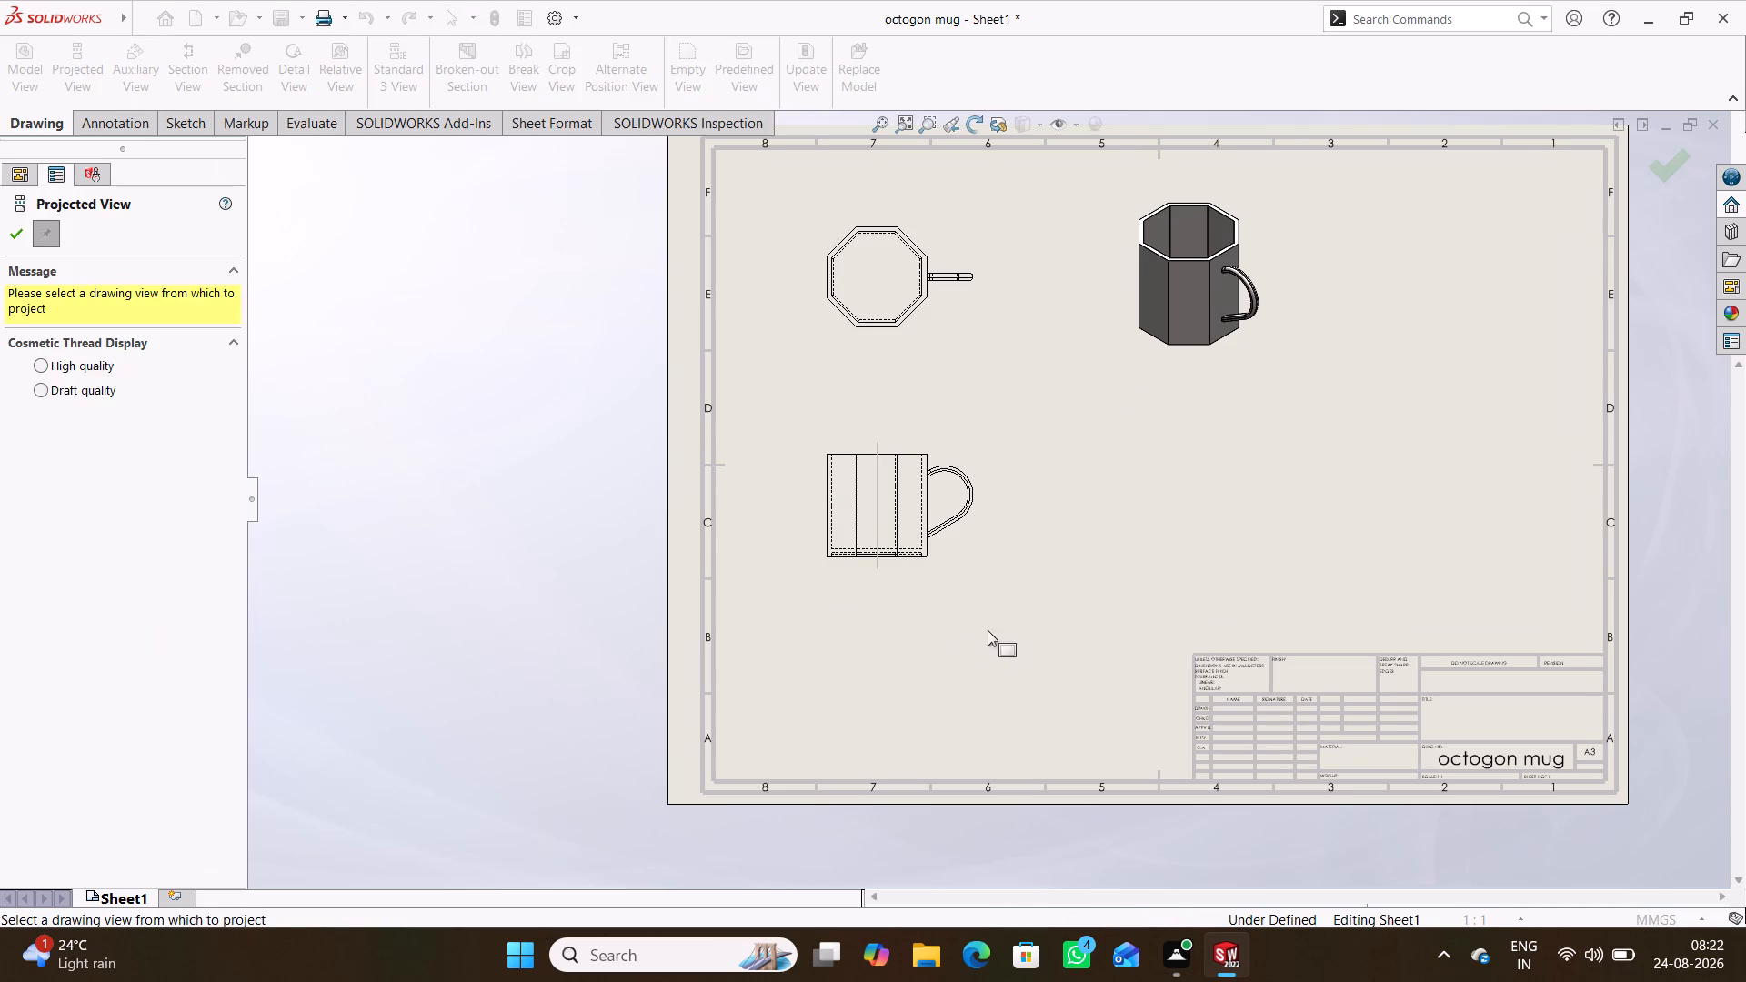
pyautogui.click(969, 564)
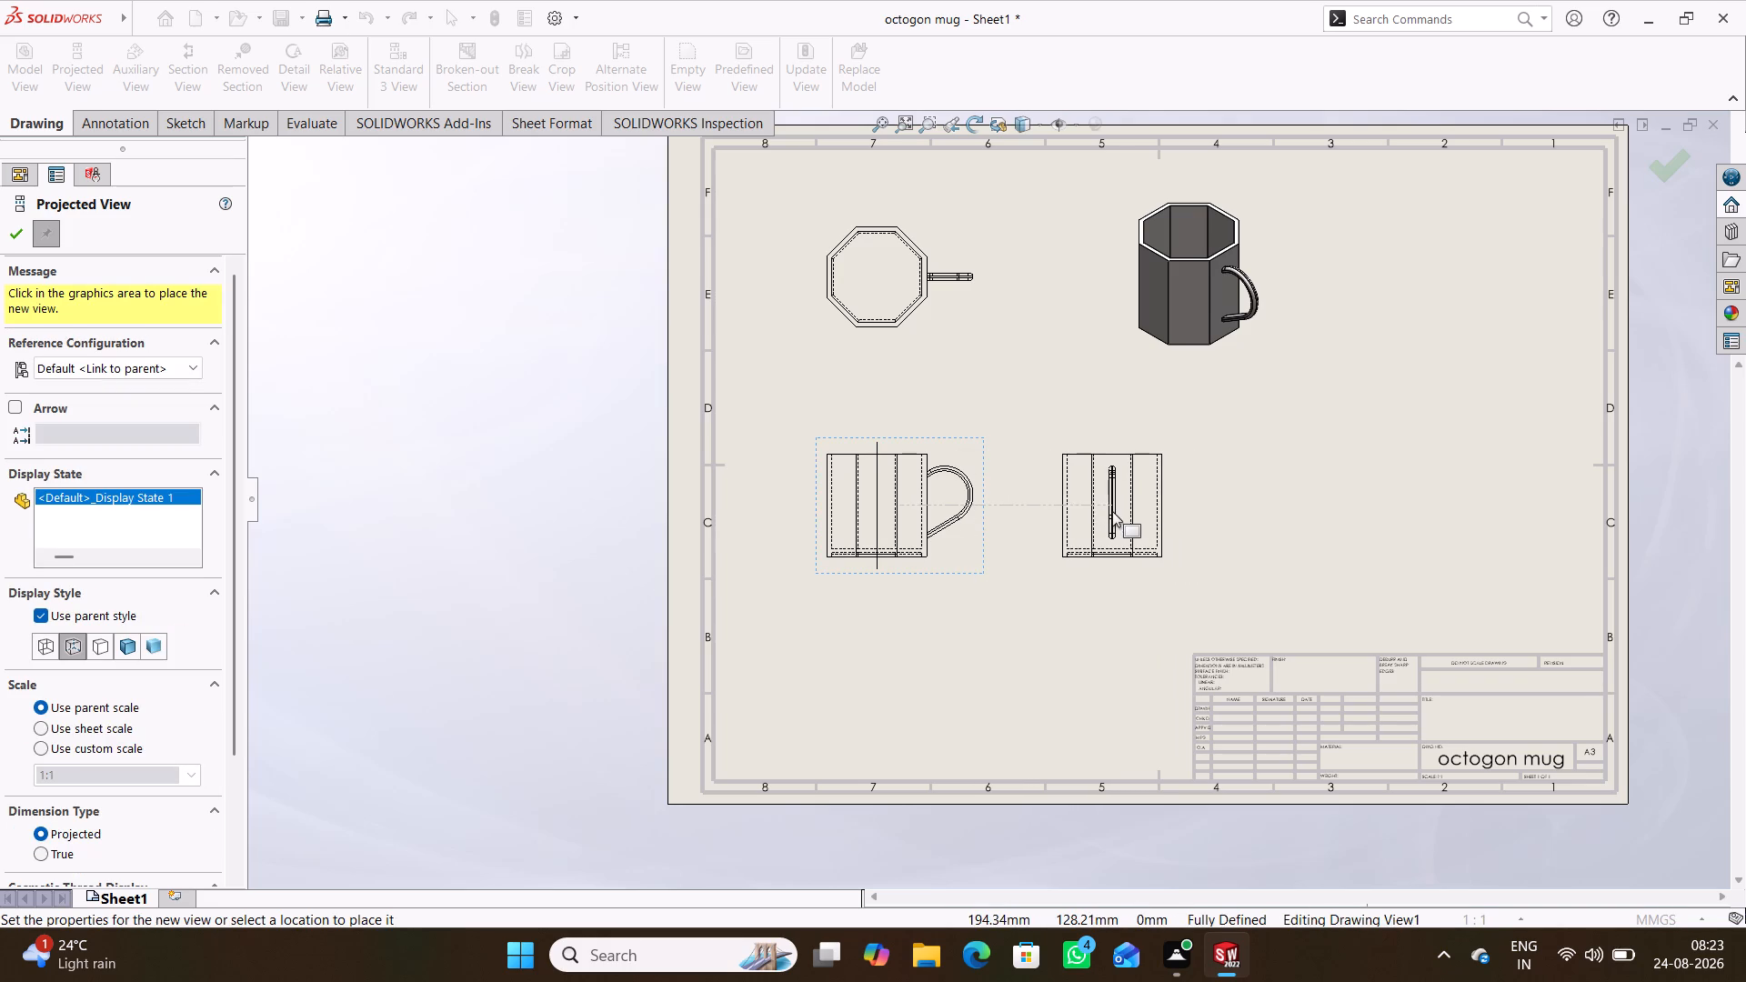
pyautogui.click(1101, 512)
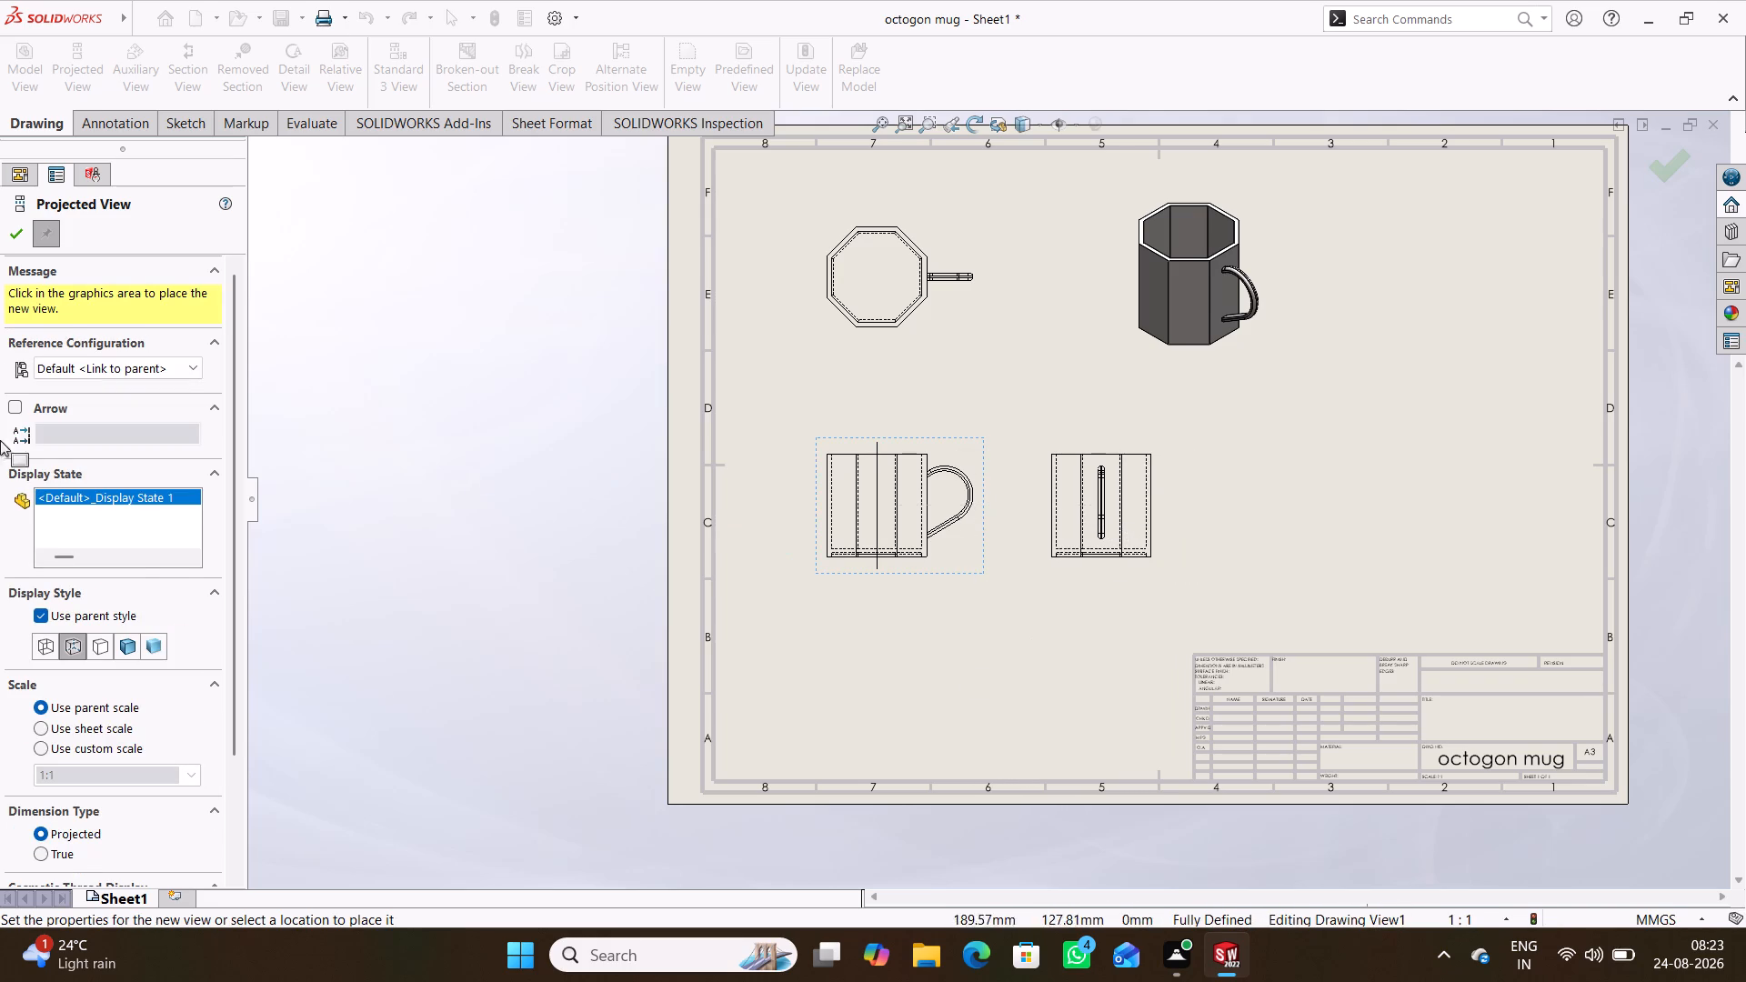
# Accept the projected side view and clear the view selection.
pyautogui.click(15, 235)
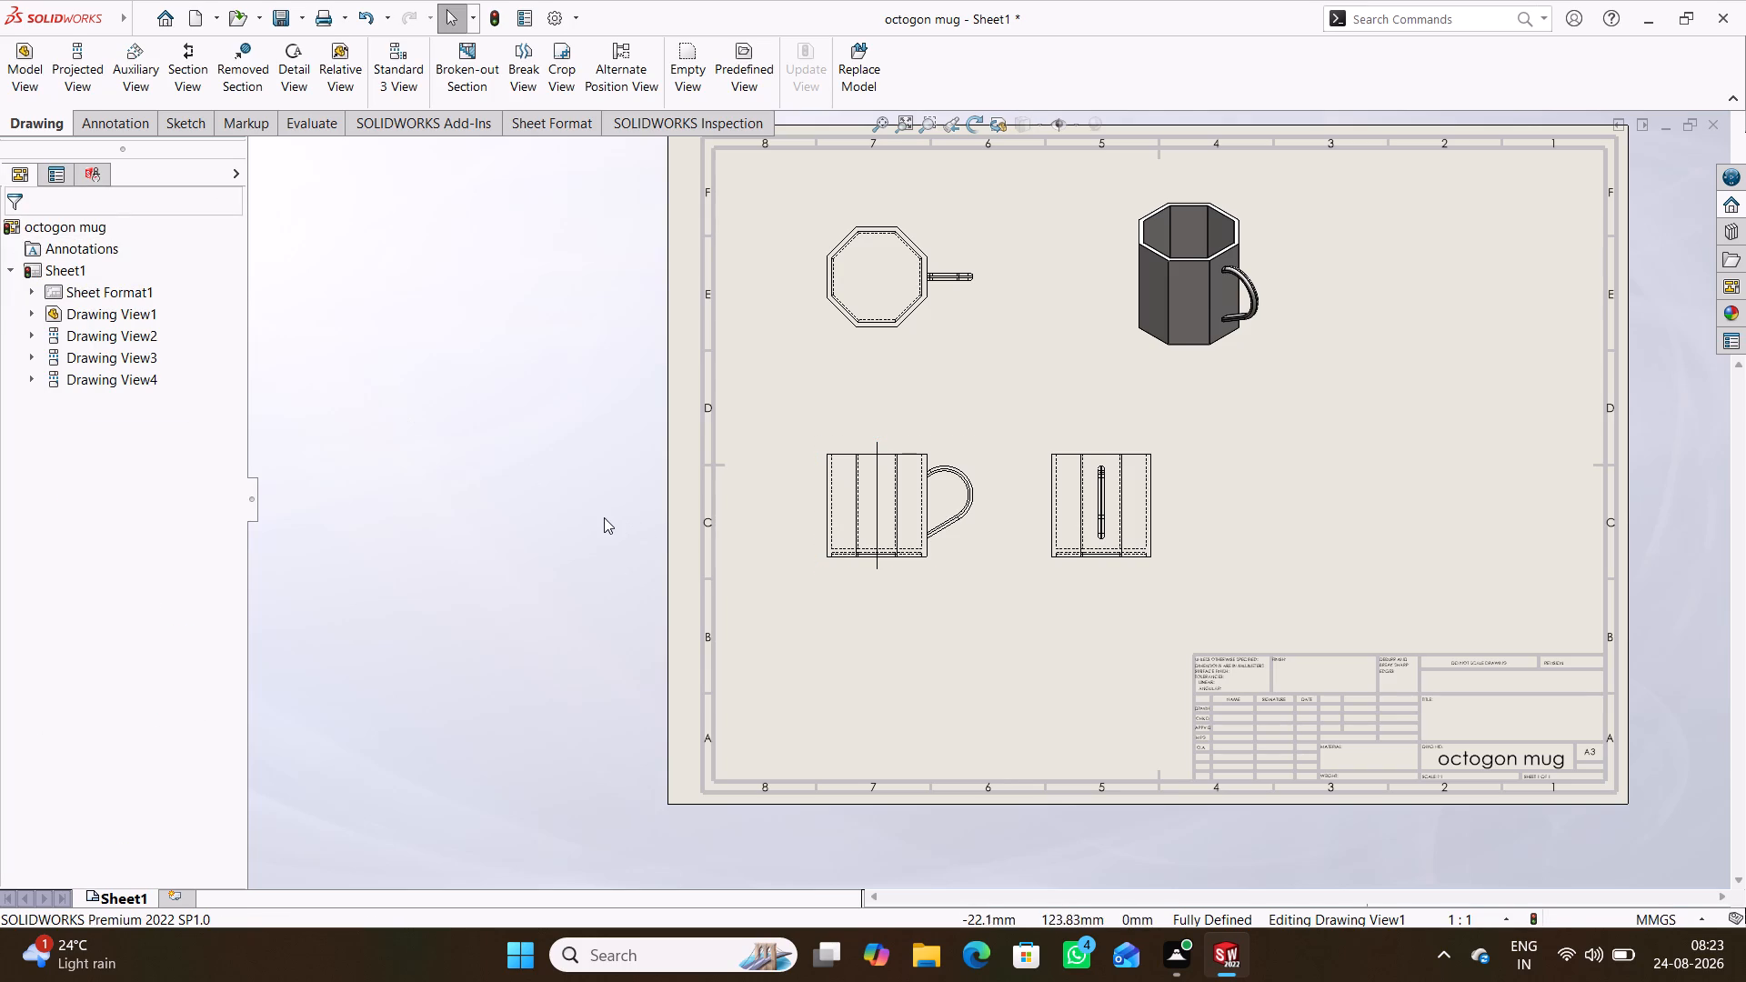
pyautogui.click(603, 517)
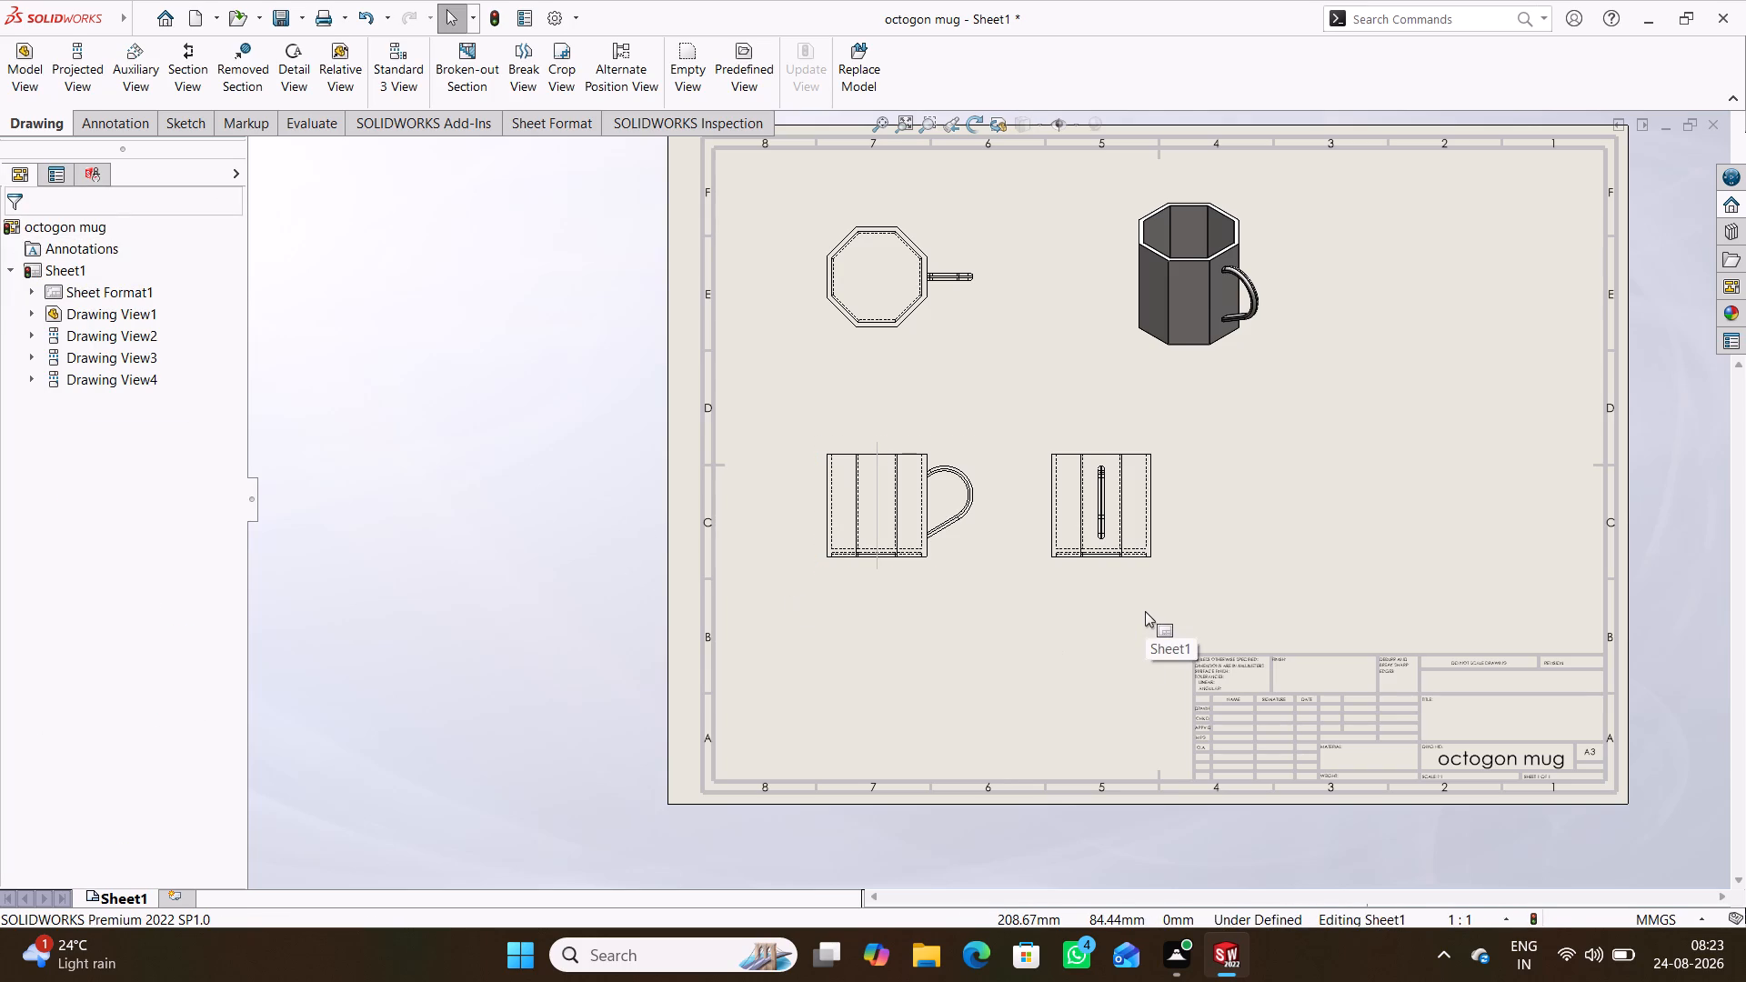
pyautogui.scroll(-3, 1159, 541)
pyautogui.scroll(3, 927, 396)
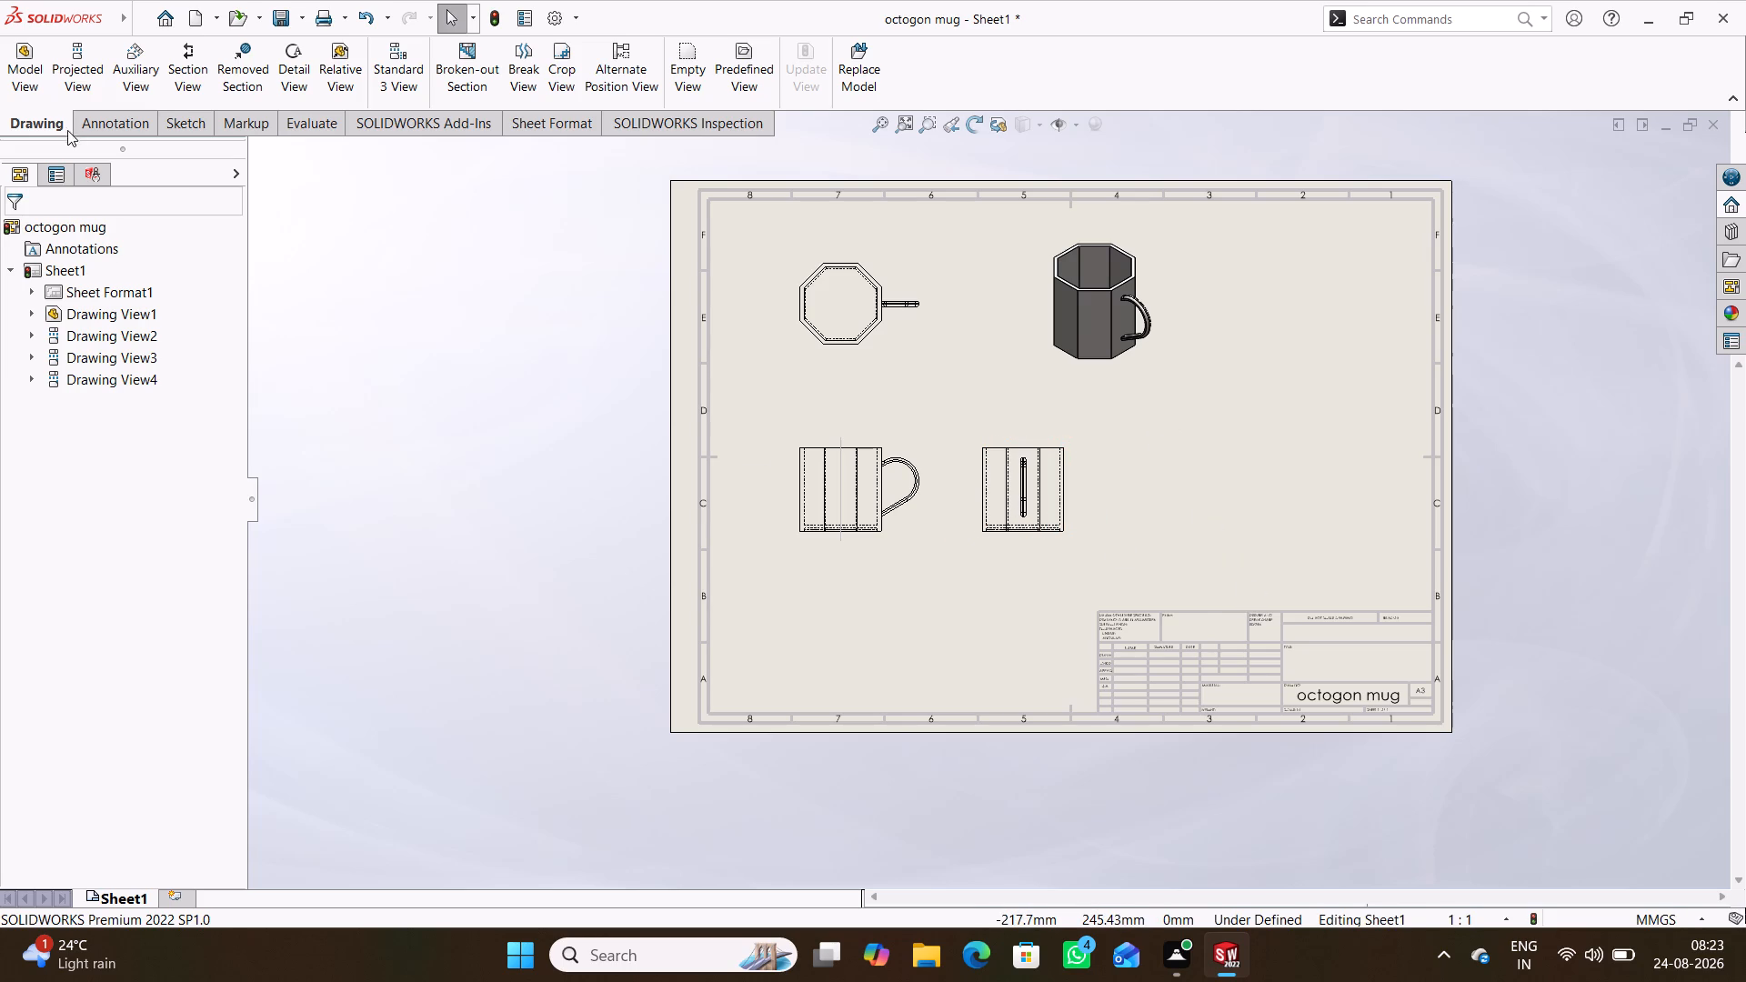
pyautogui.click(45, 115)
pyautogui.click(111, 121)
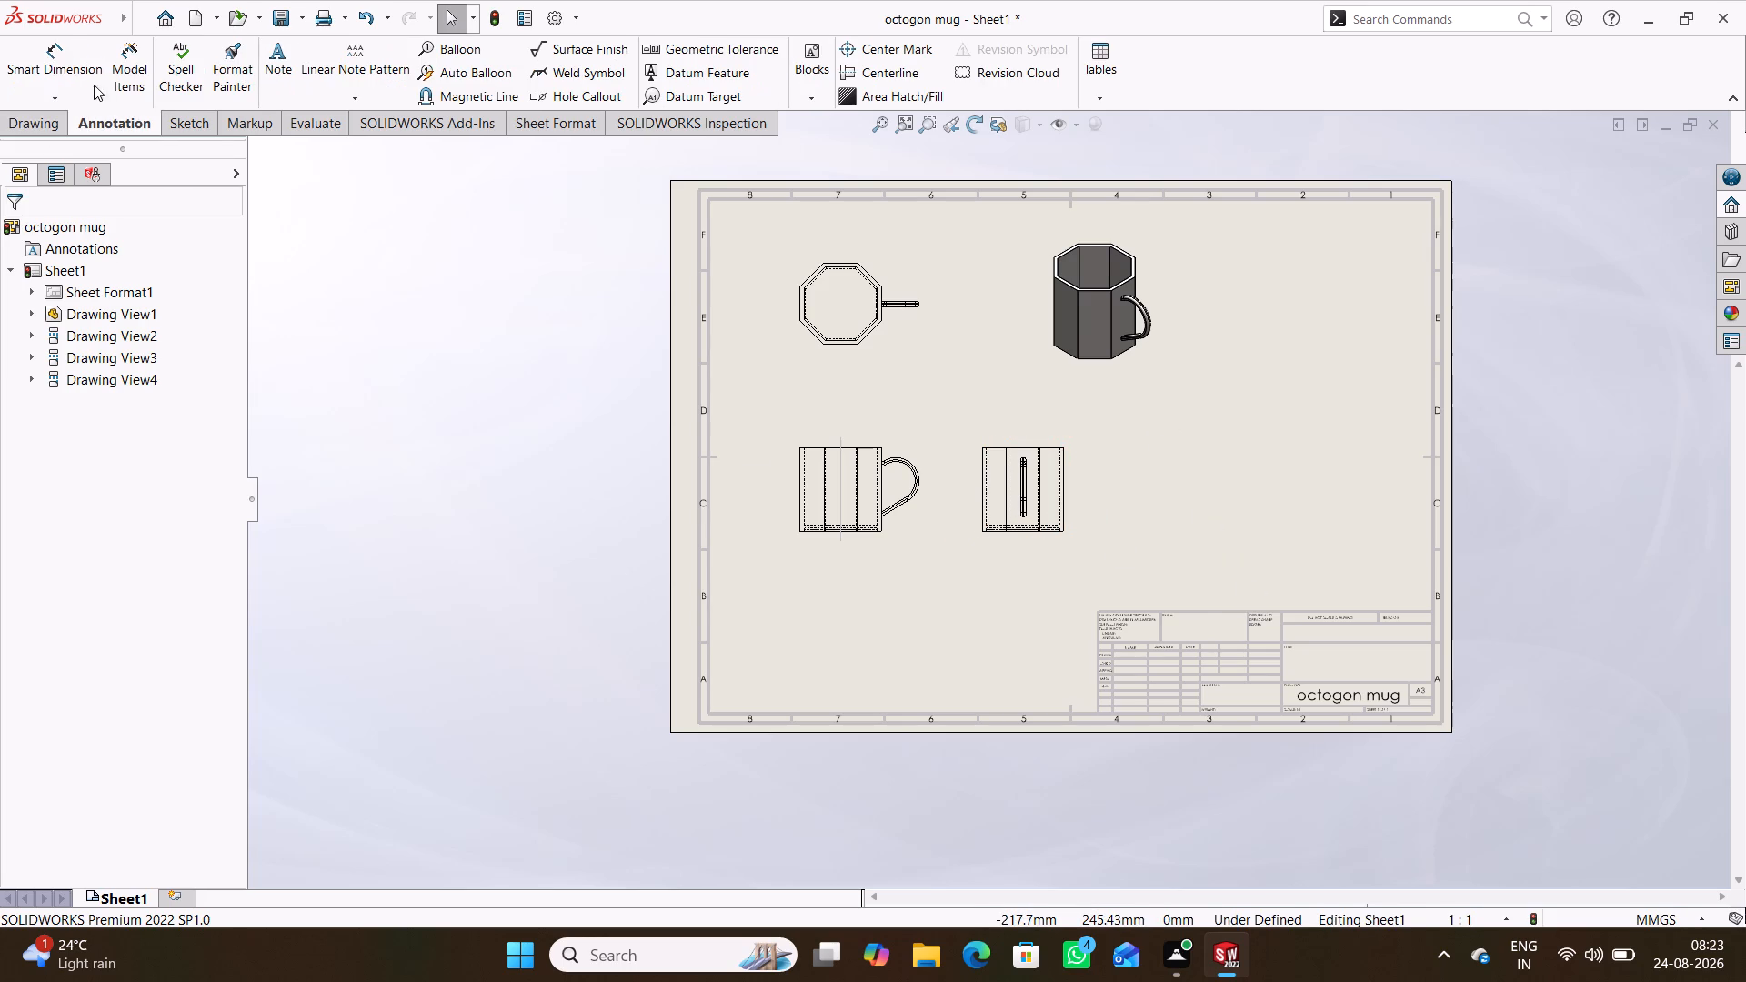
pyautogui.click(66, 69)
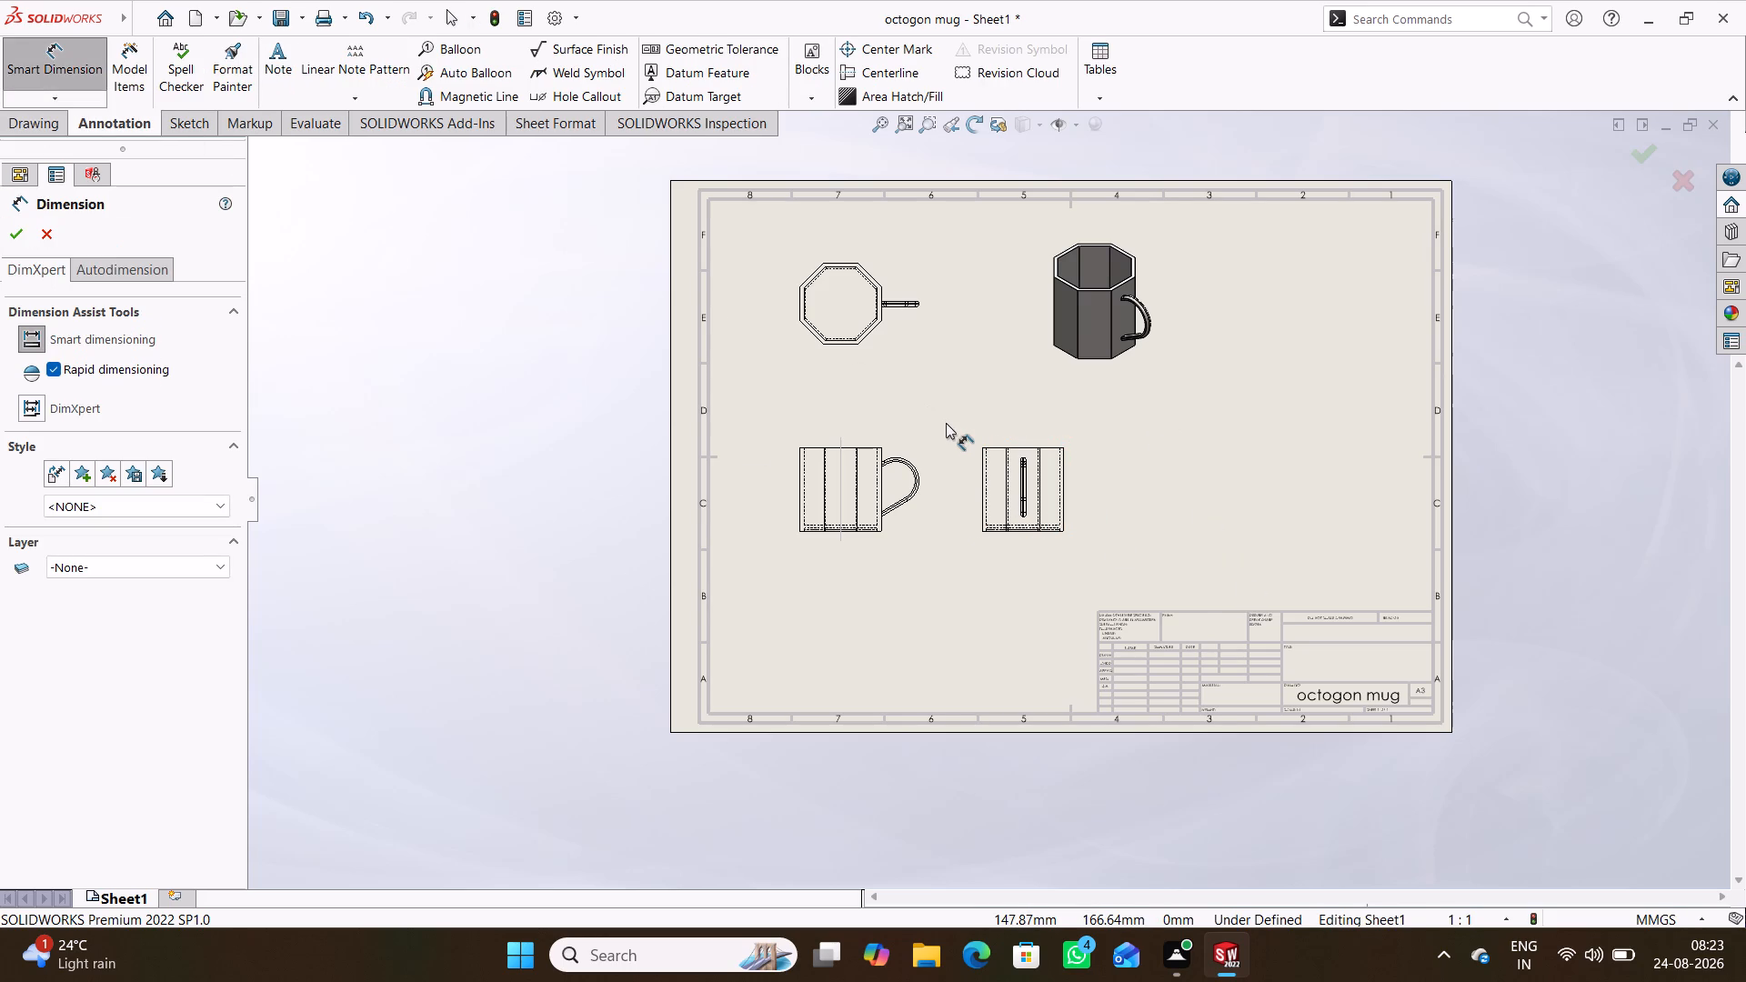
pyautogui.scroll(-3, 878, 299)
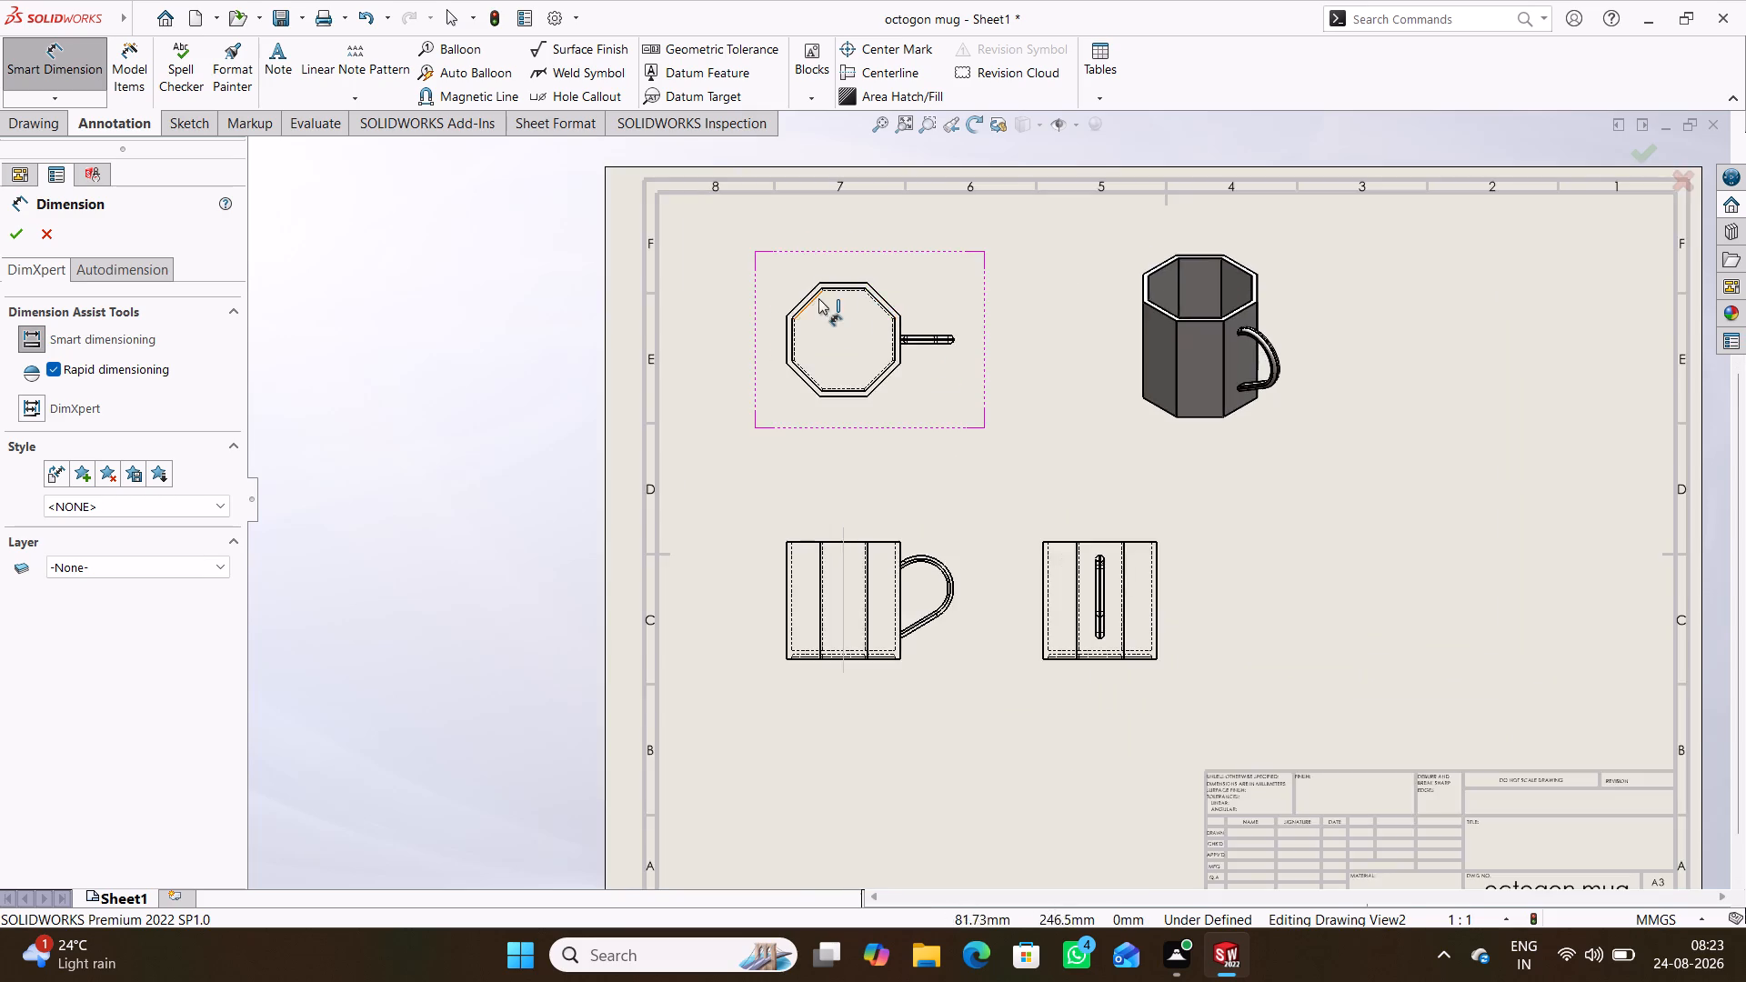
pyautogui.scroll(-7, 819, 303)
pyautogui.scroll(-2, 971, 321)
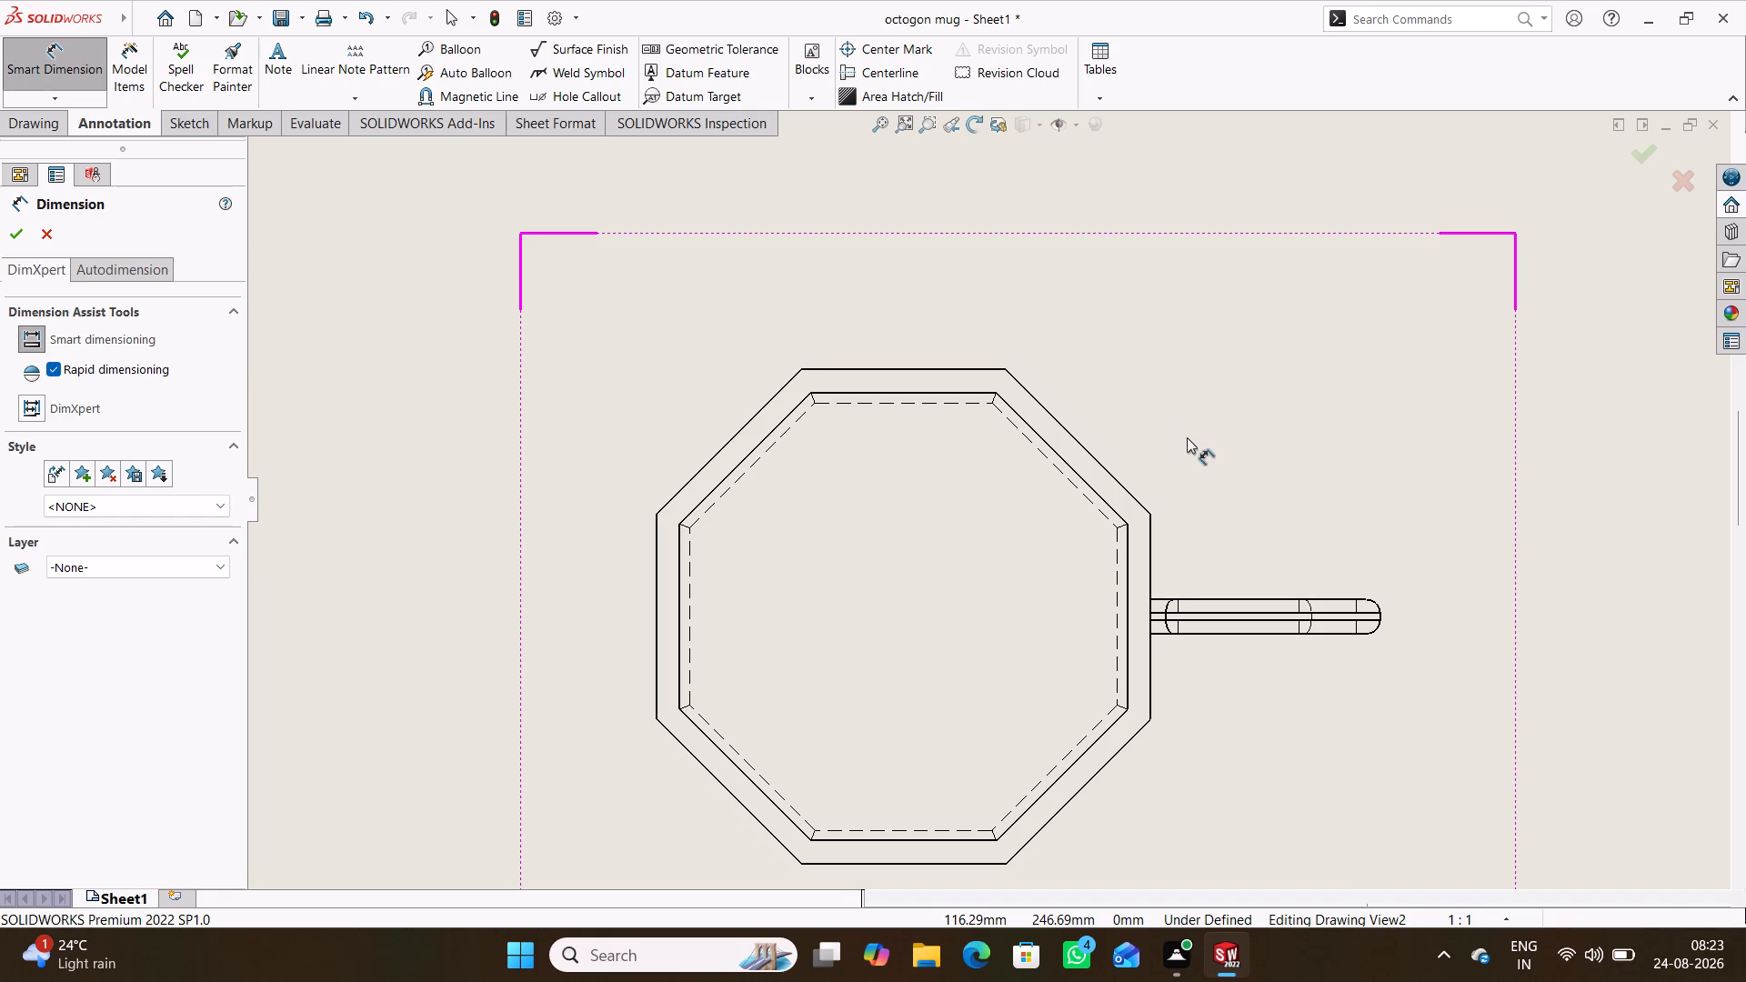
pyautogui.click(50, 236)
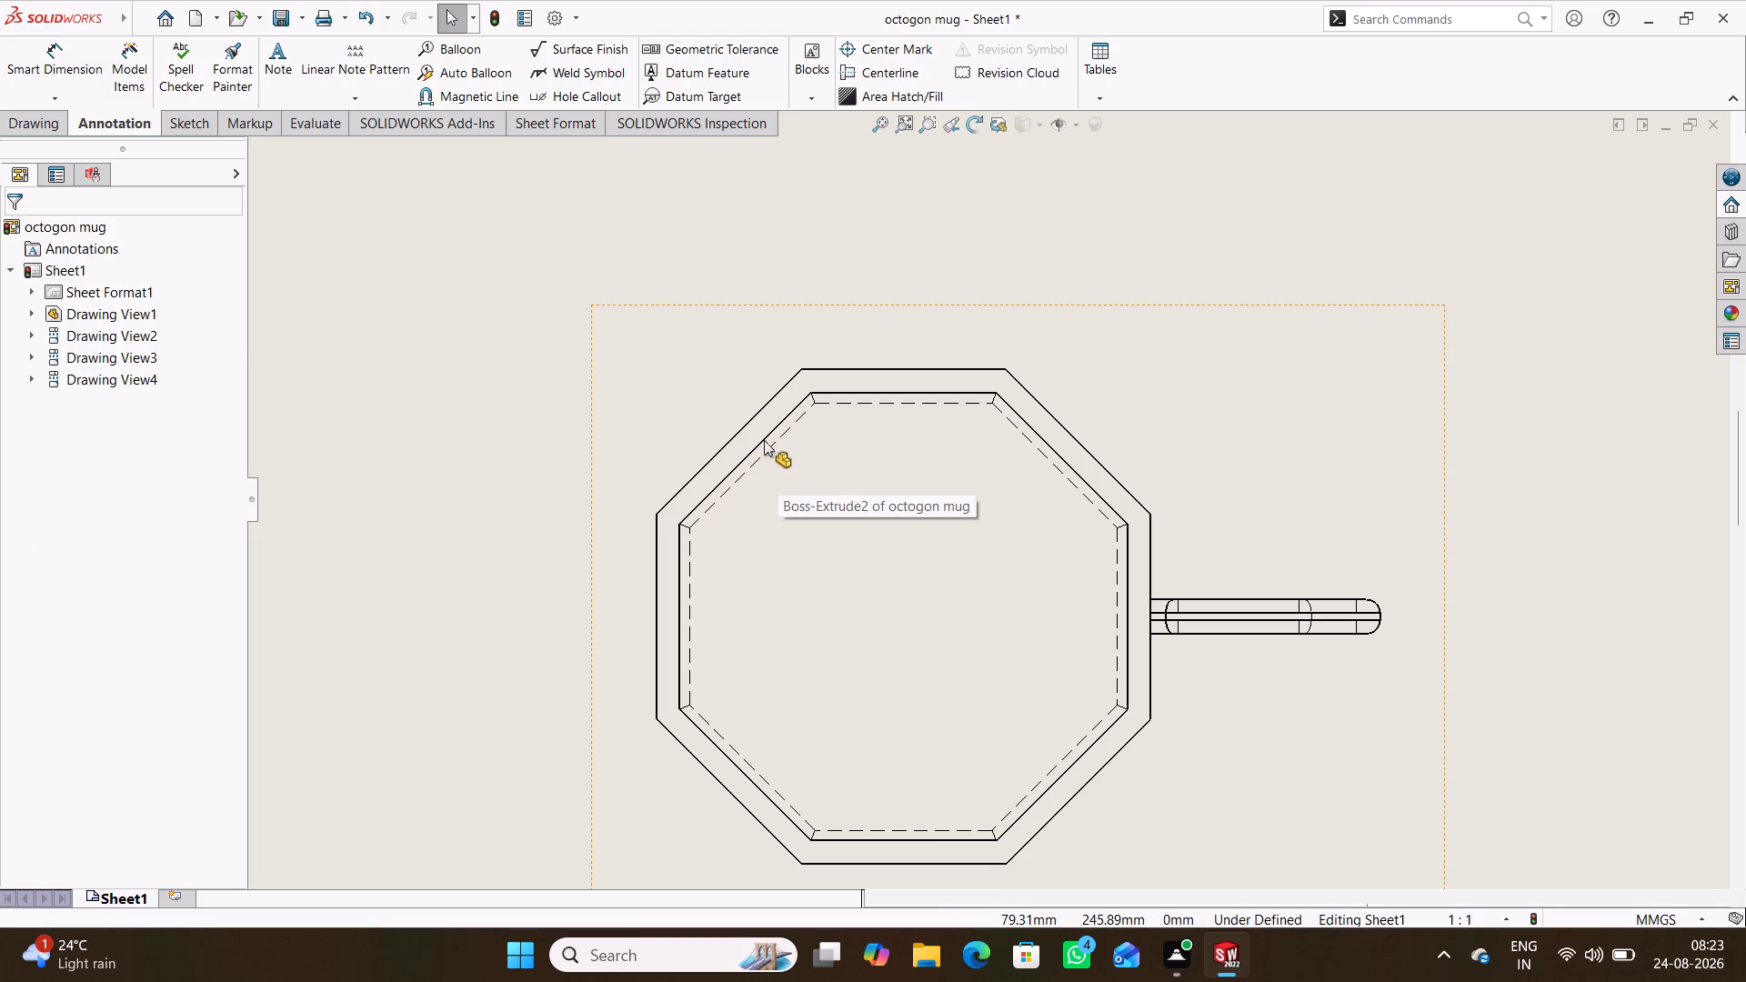
# Give the top view its own Hidden Lines Visible display style instead of the parent style.
pyautogui.doubleClick(725, 405)
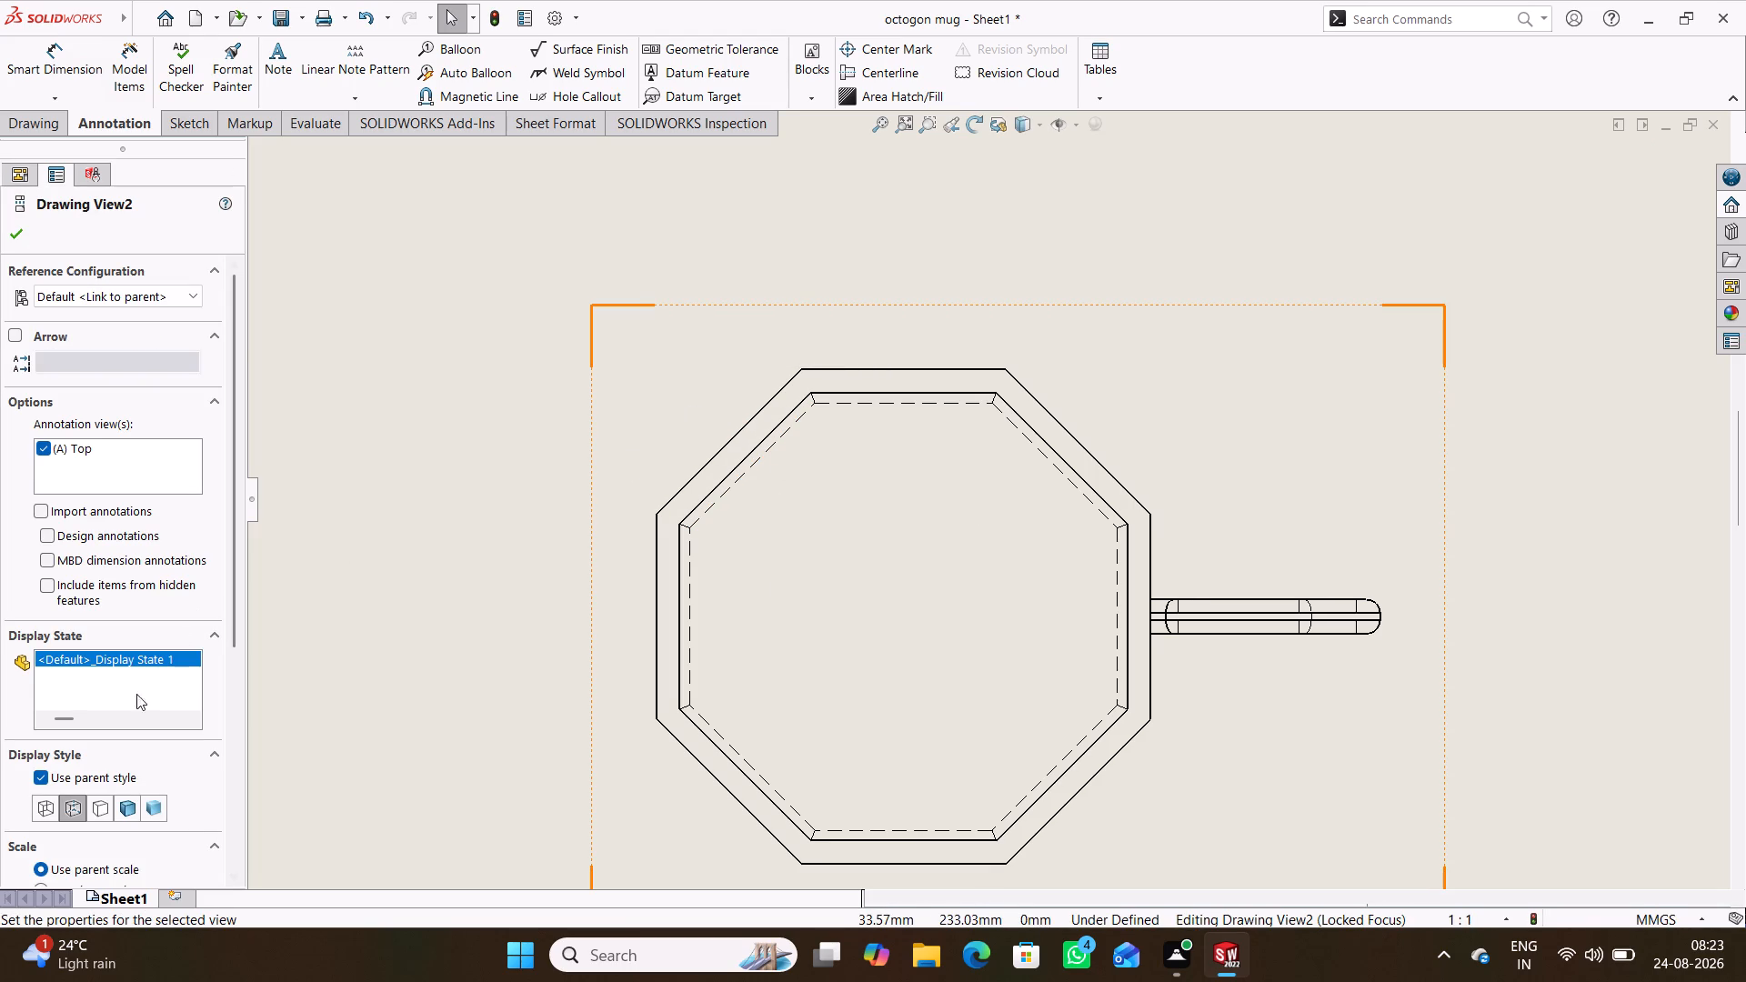
pyautogui.click(46, 805)
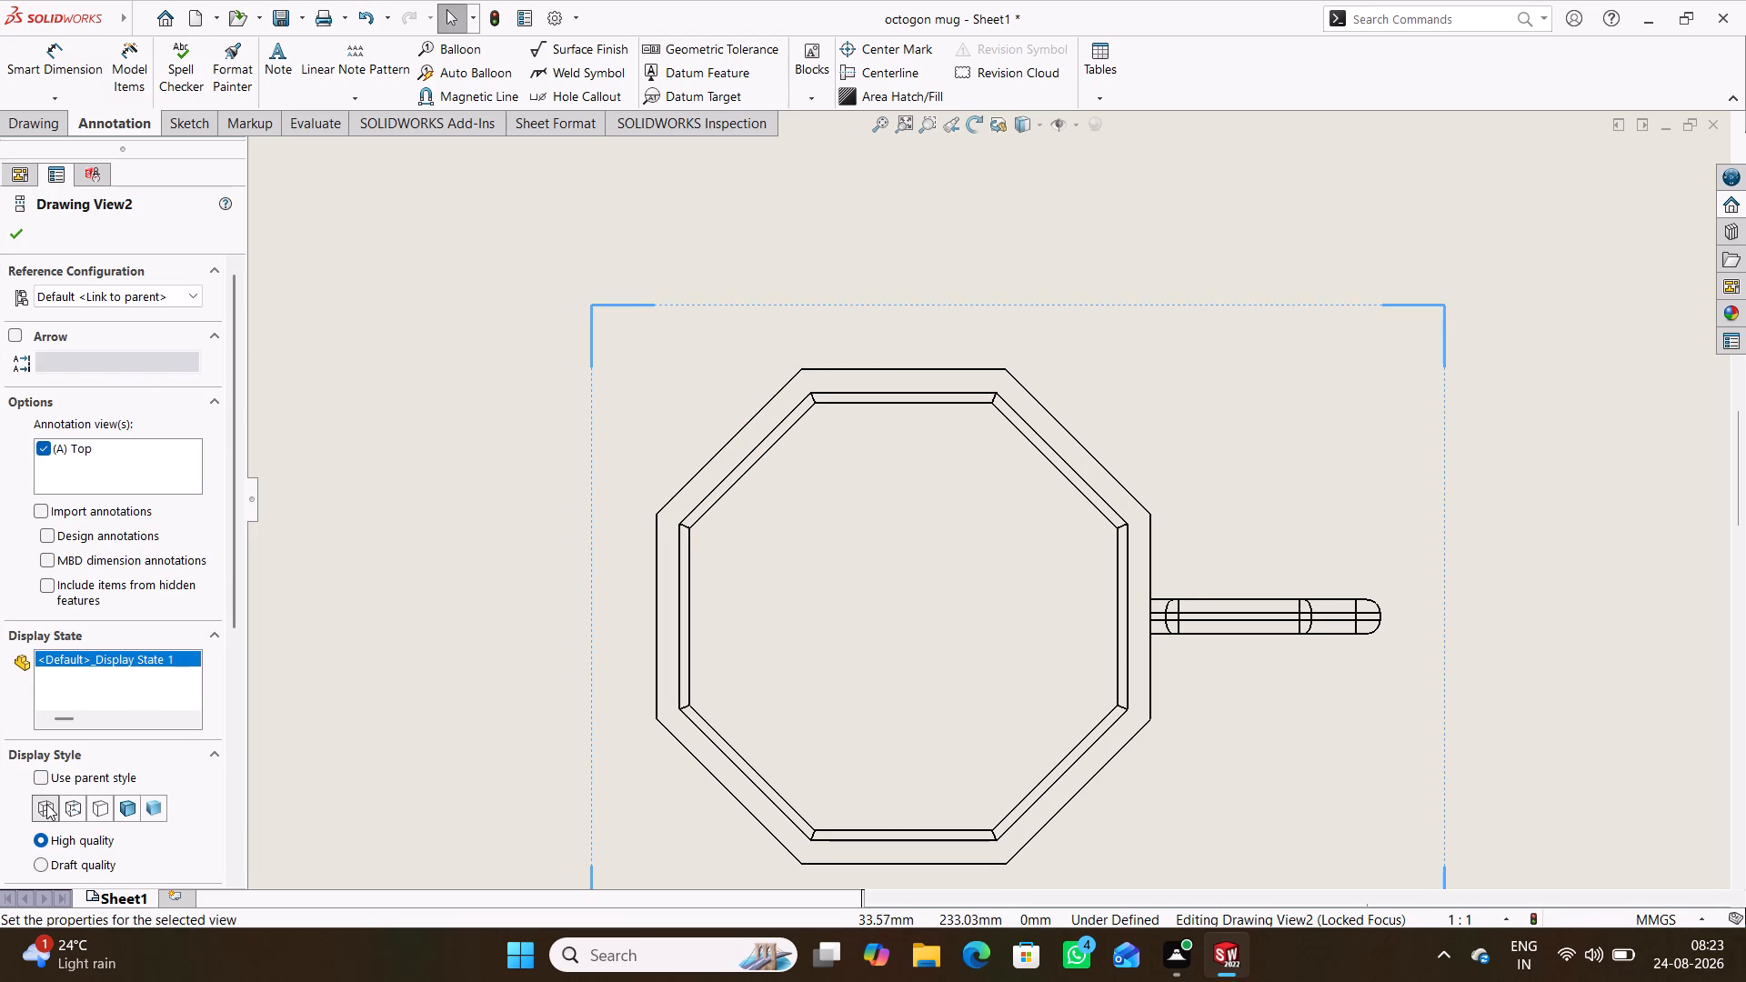
pyautogui.click(66, 807)
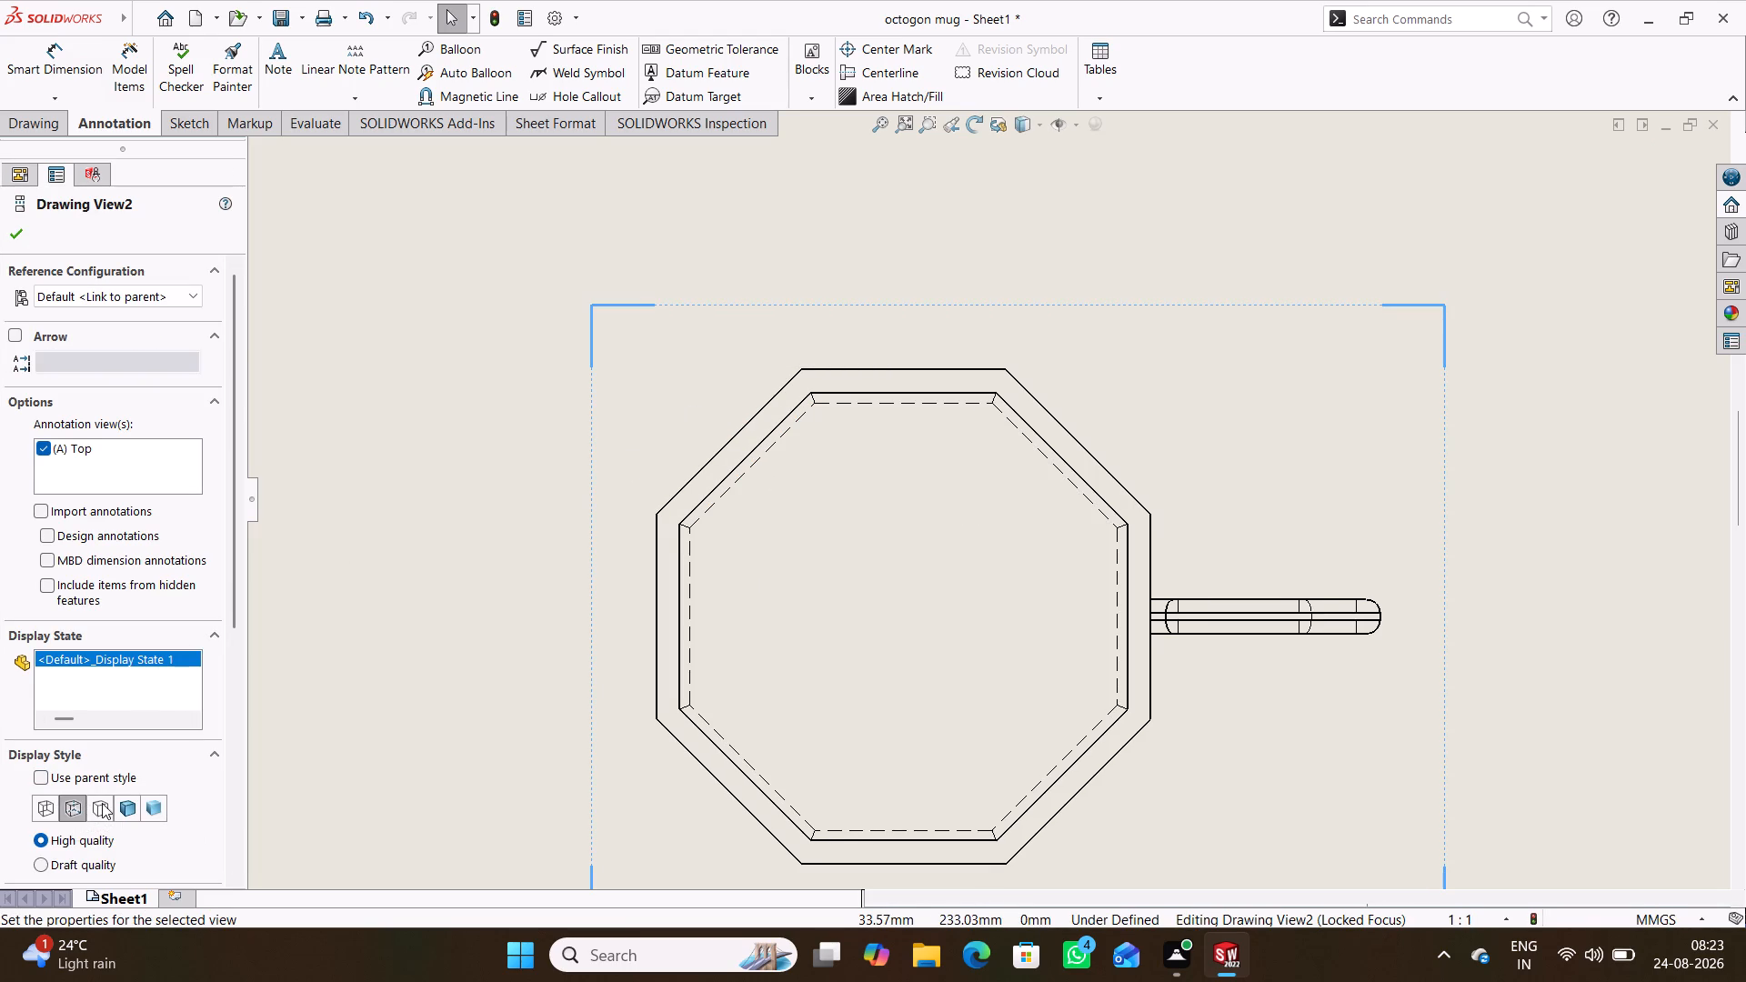
pyautogui.click(103, 803)
pyautogui.click(69, 808)
pyautogui.scroll(-2, 172, 585)
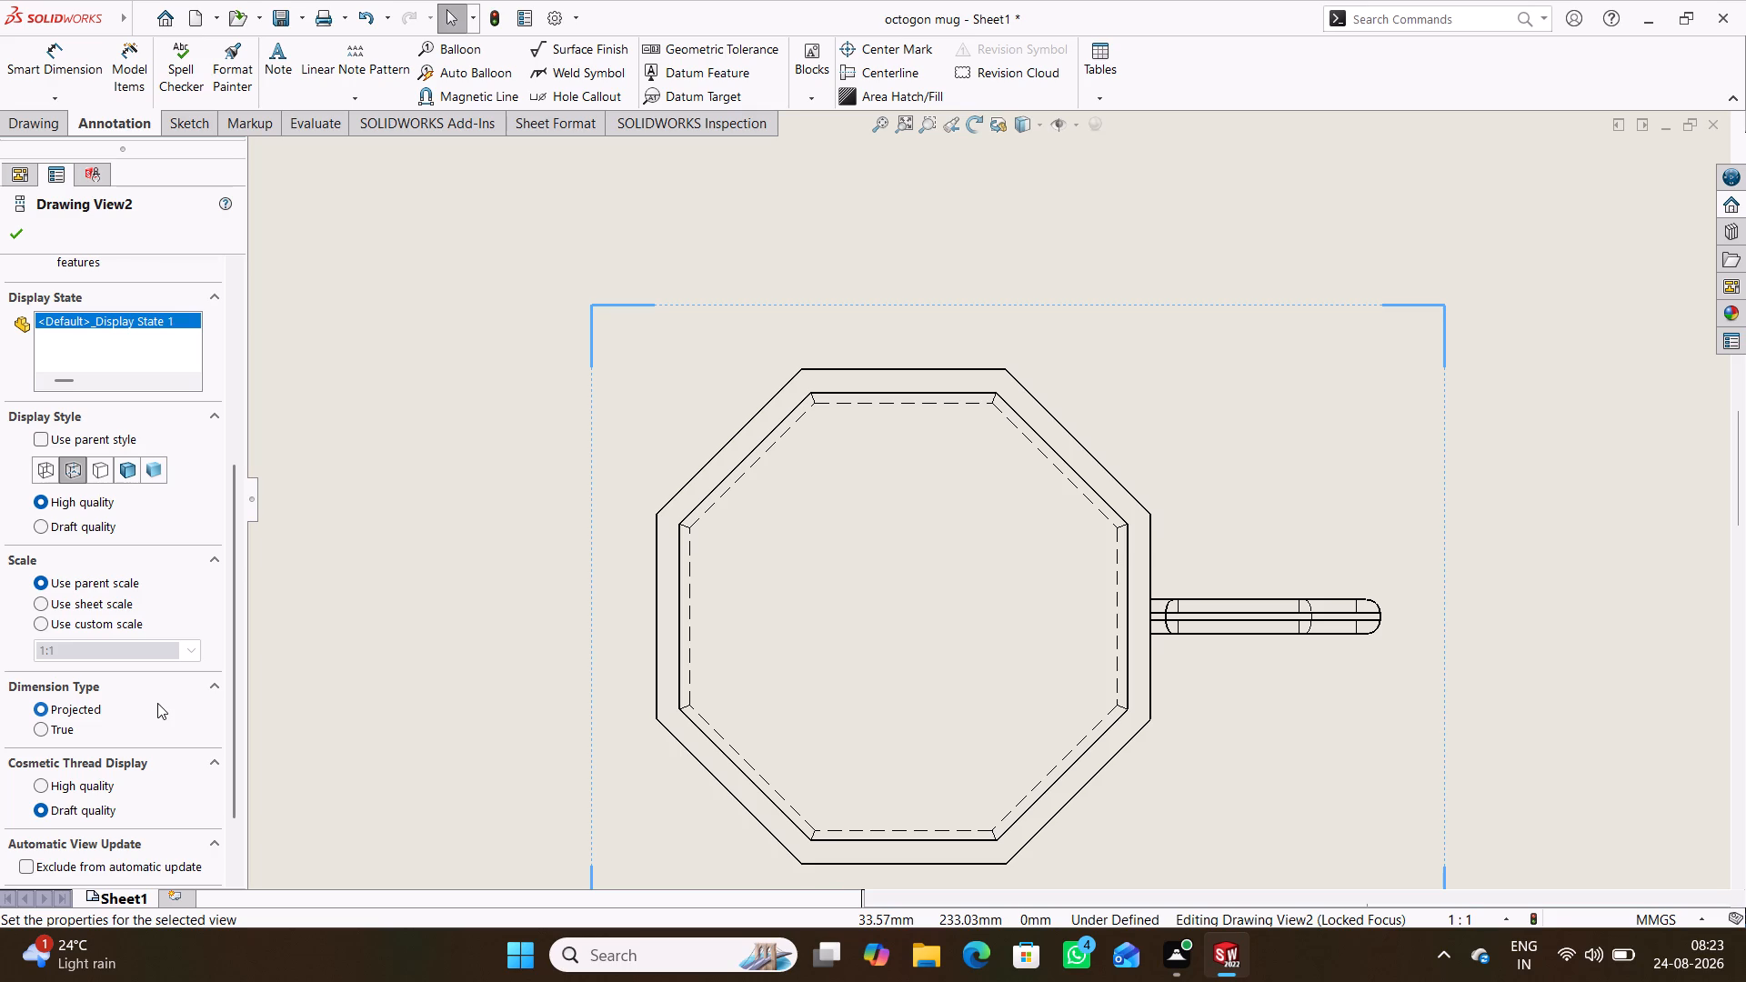
pyautogui.click(18, 227)
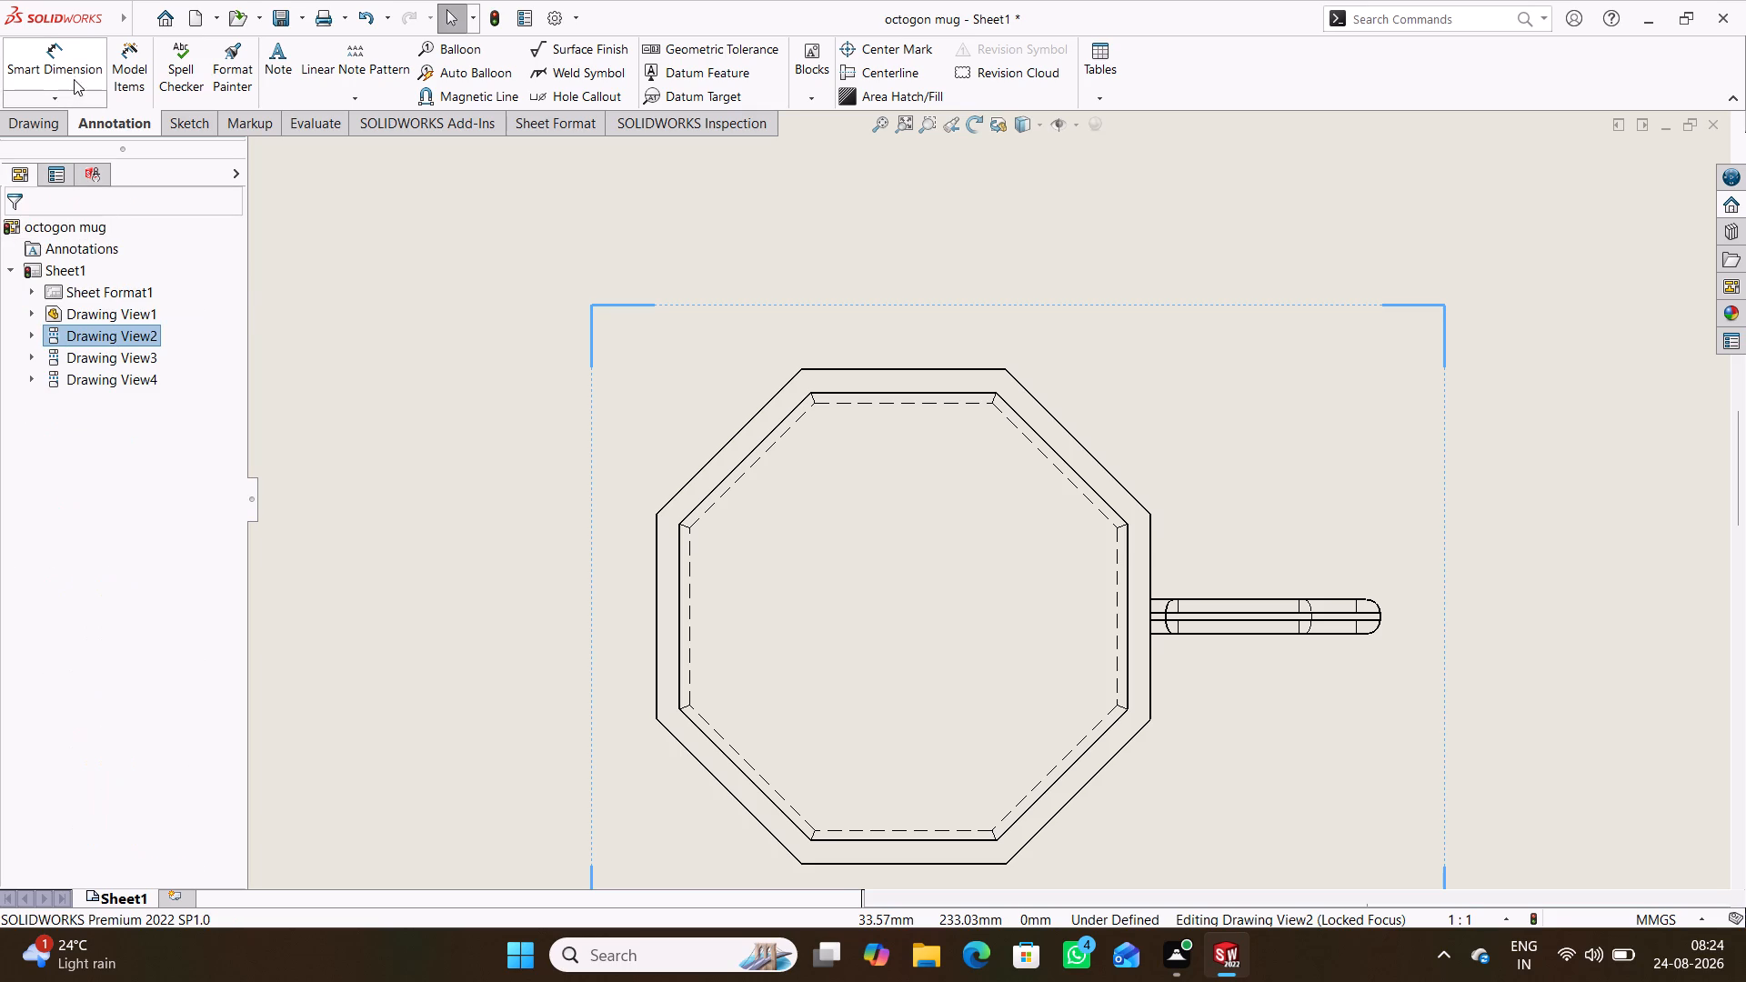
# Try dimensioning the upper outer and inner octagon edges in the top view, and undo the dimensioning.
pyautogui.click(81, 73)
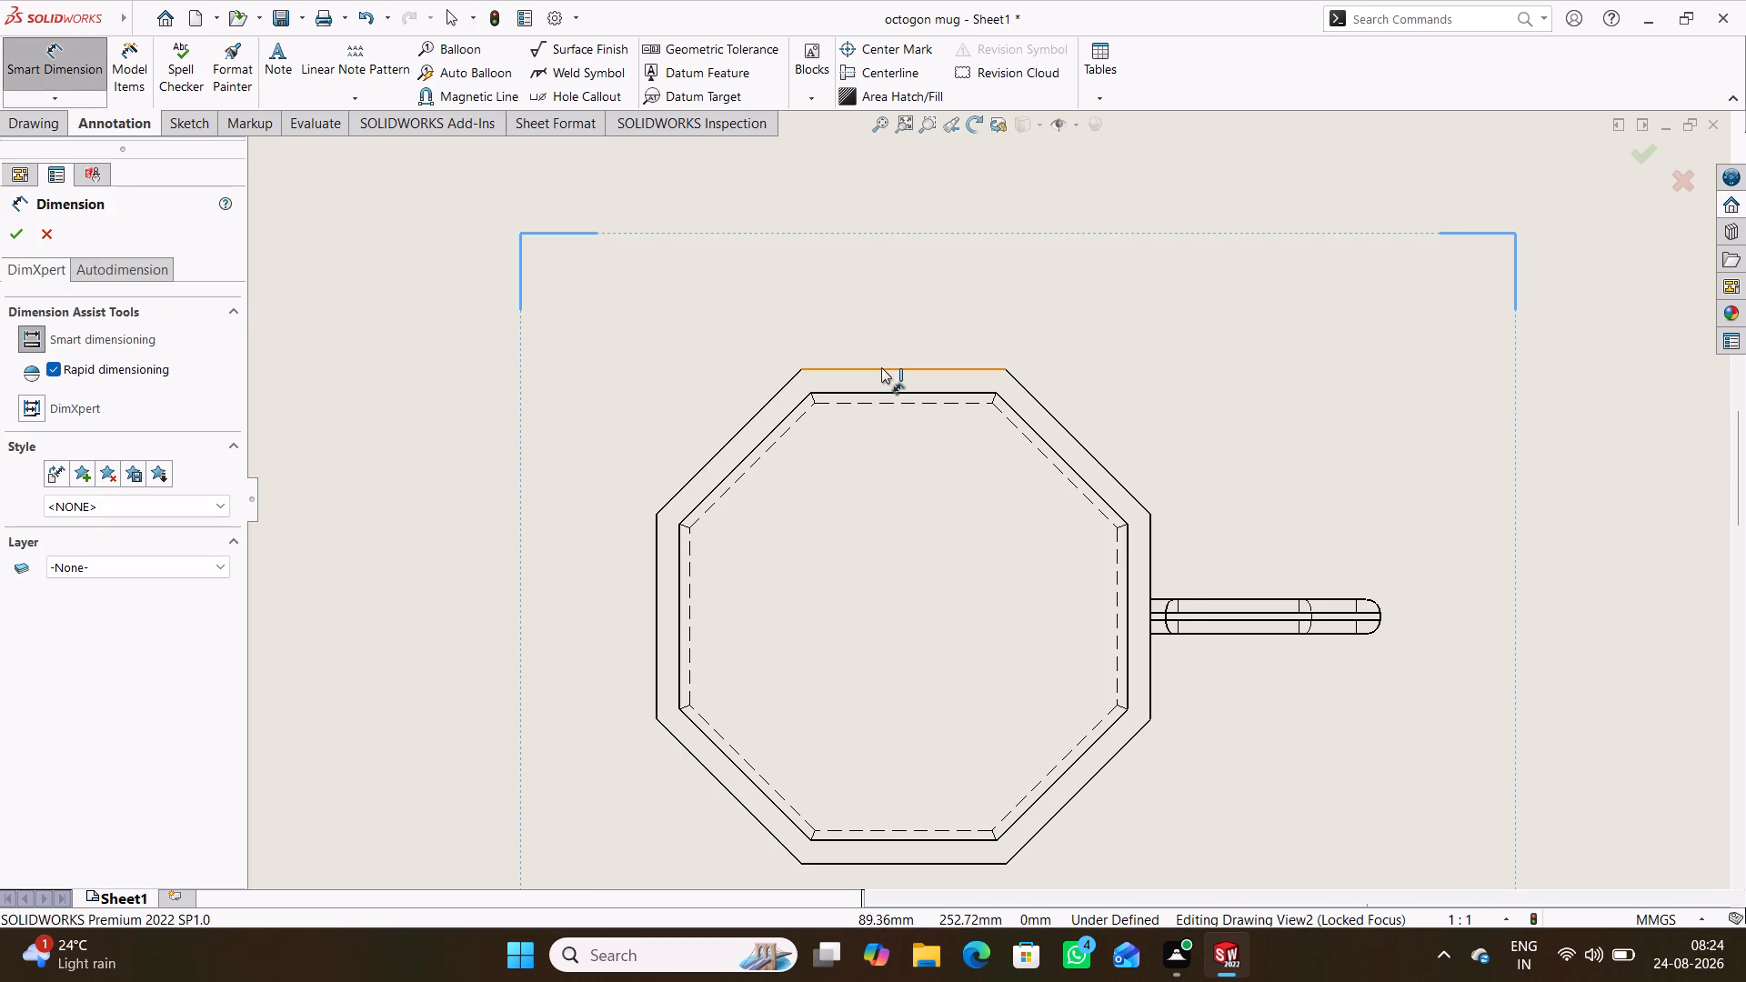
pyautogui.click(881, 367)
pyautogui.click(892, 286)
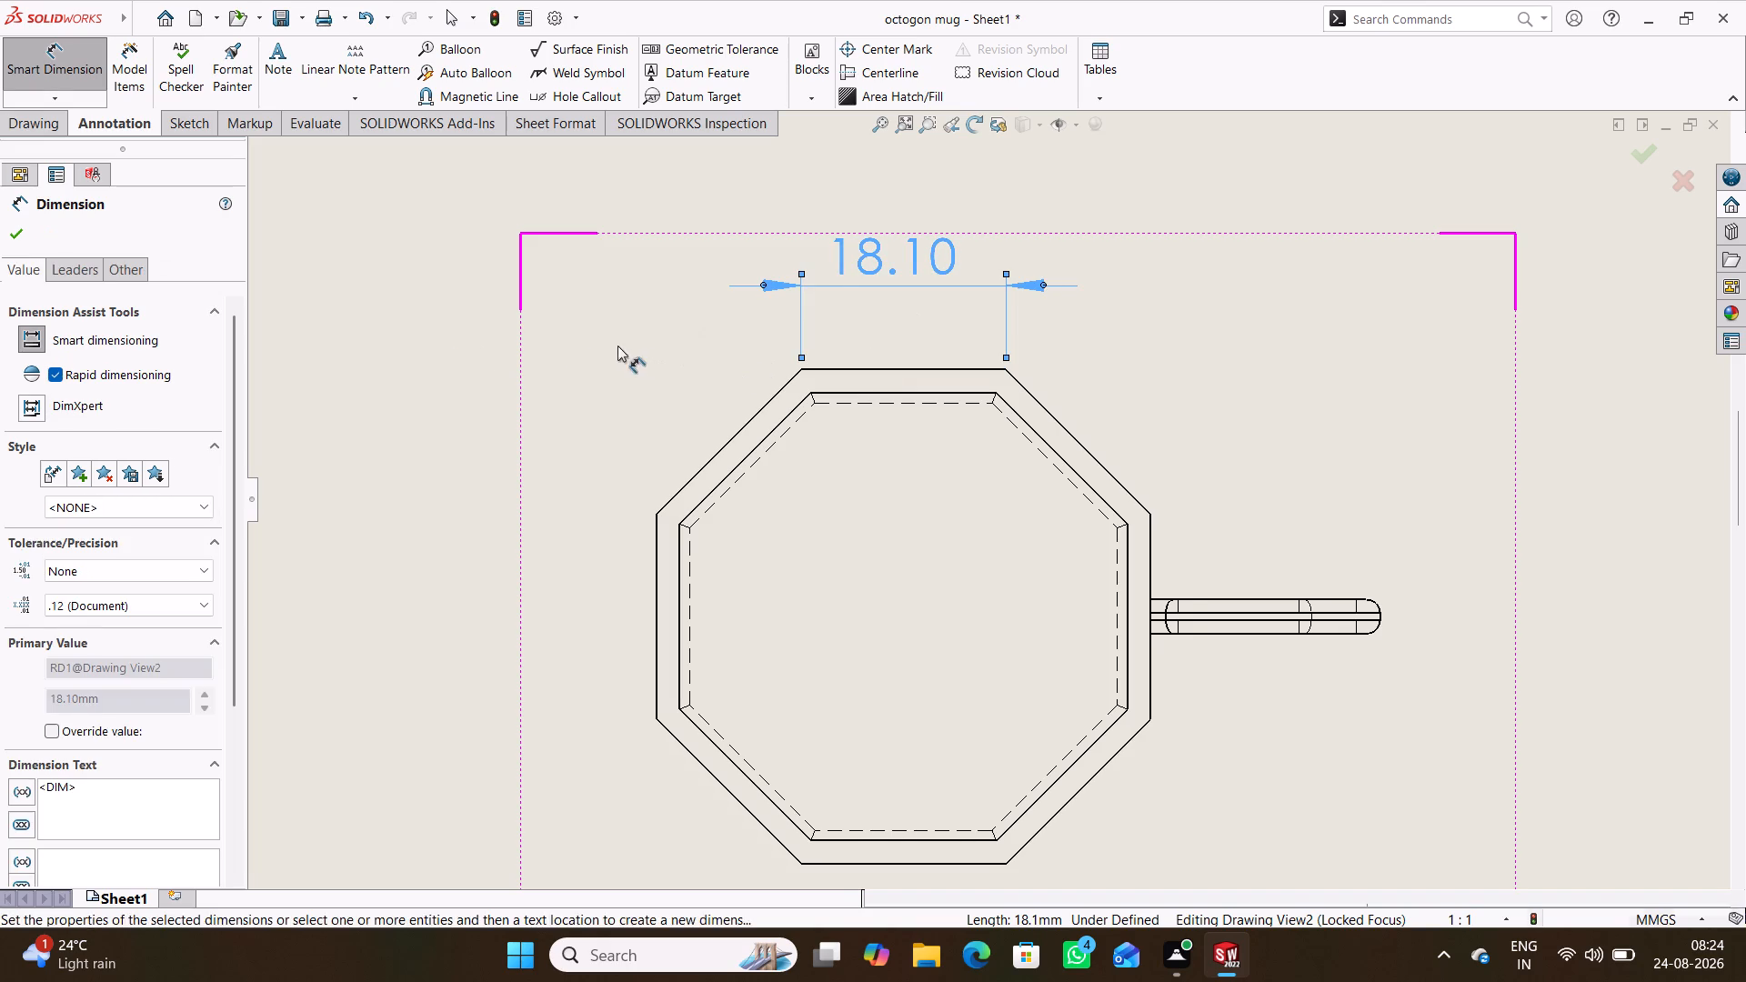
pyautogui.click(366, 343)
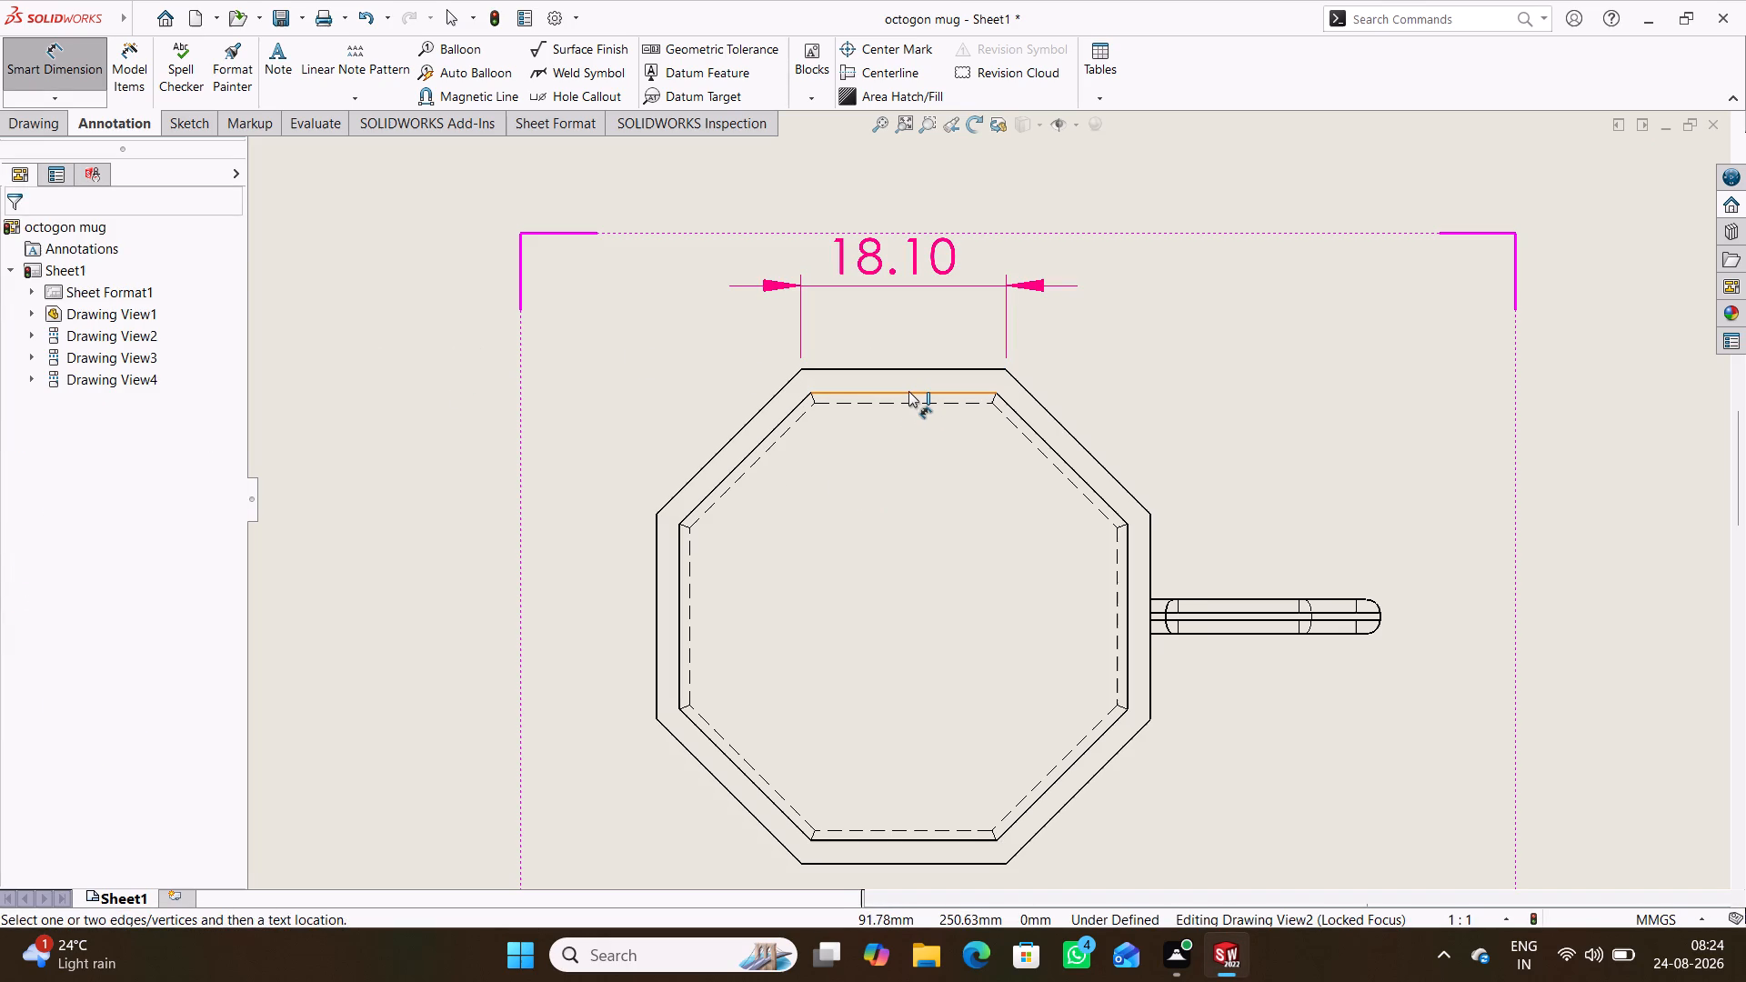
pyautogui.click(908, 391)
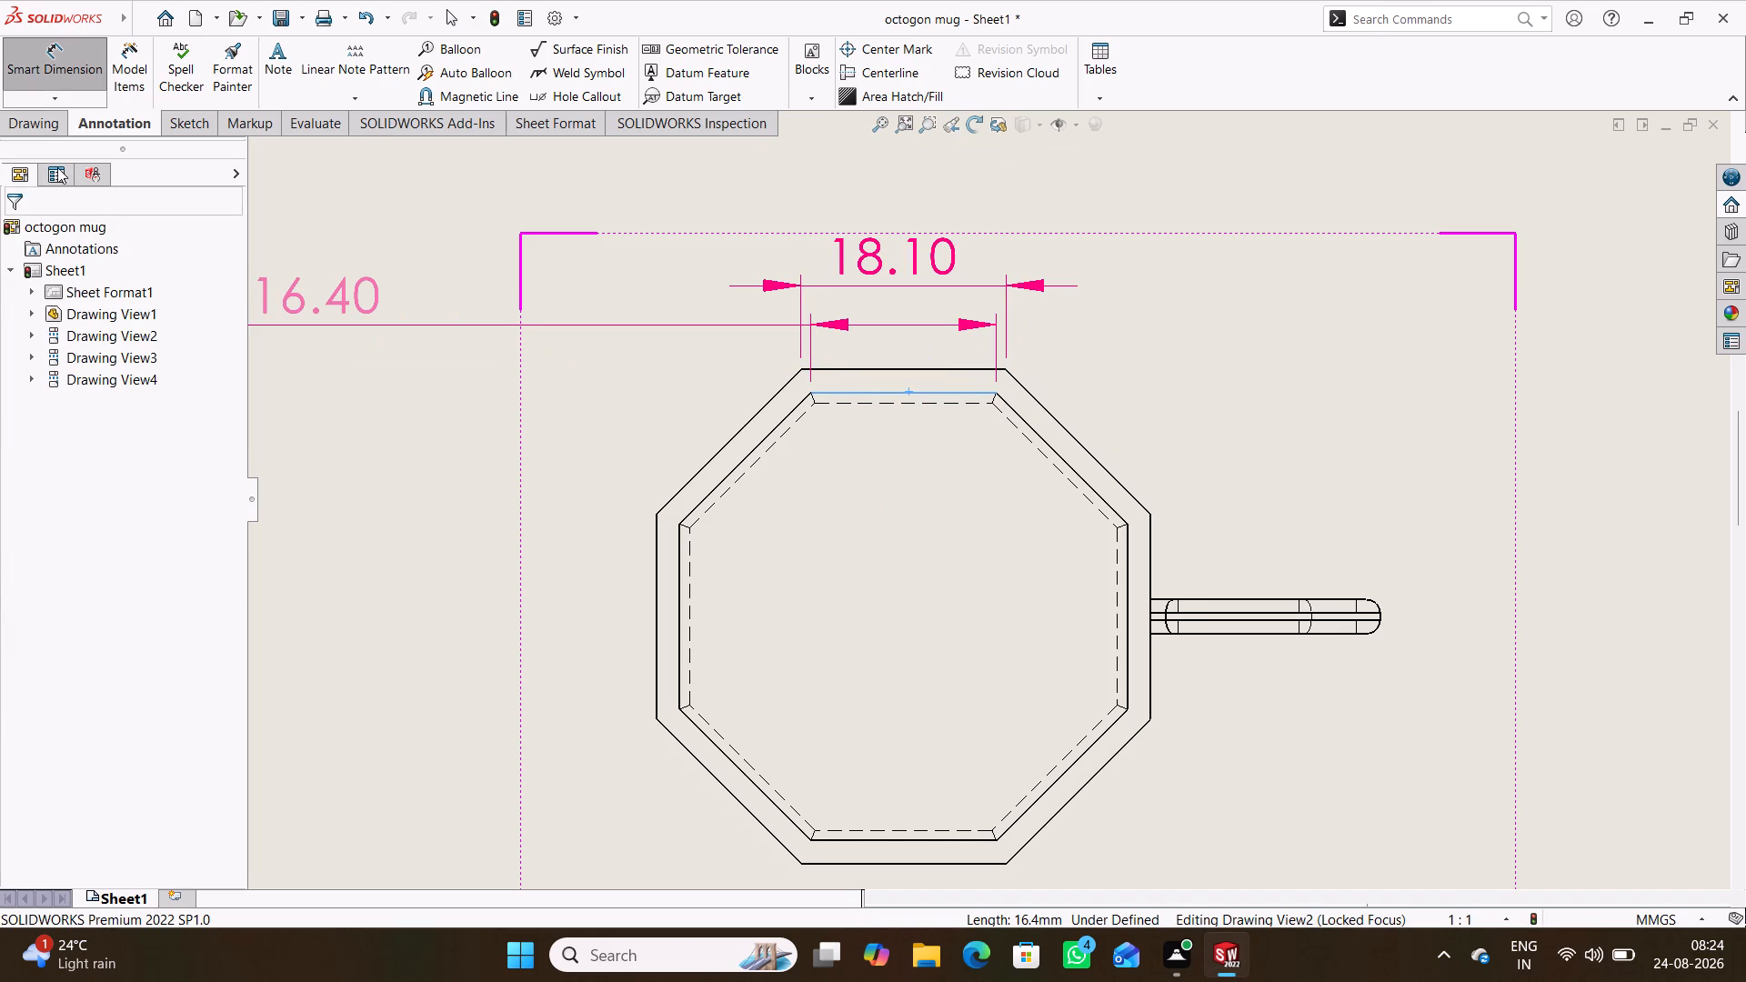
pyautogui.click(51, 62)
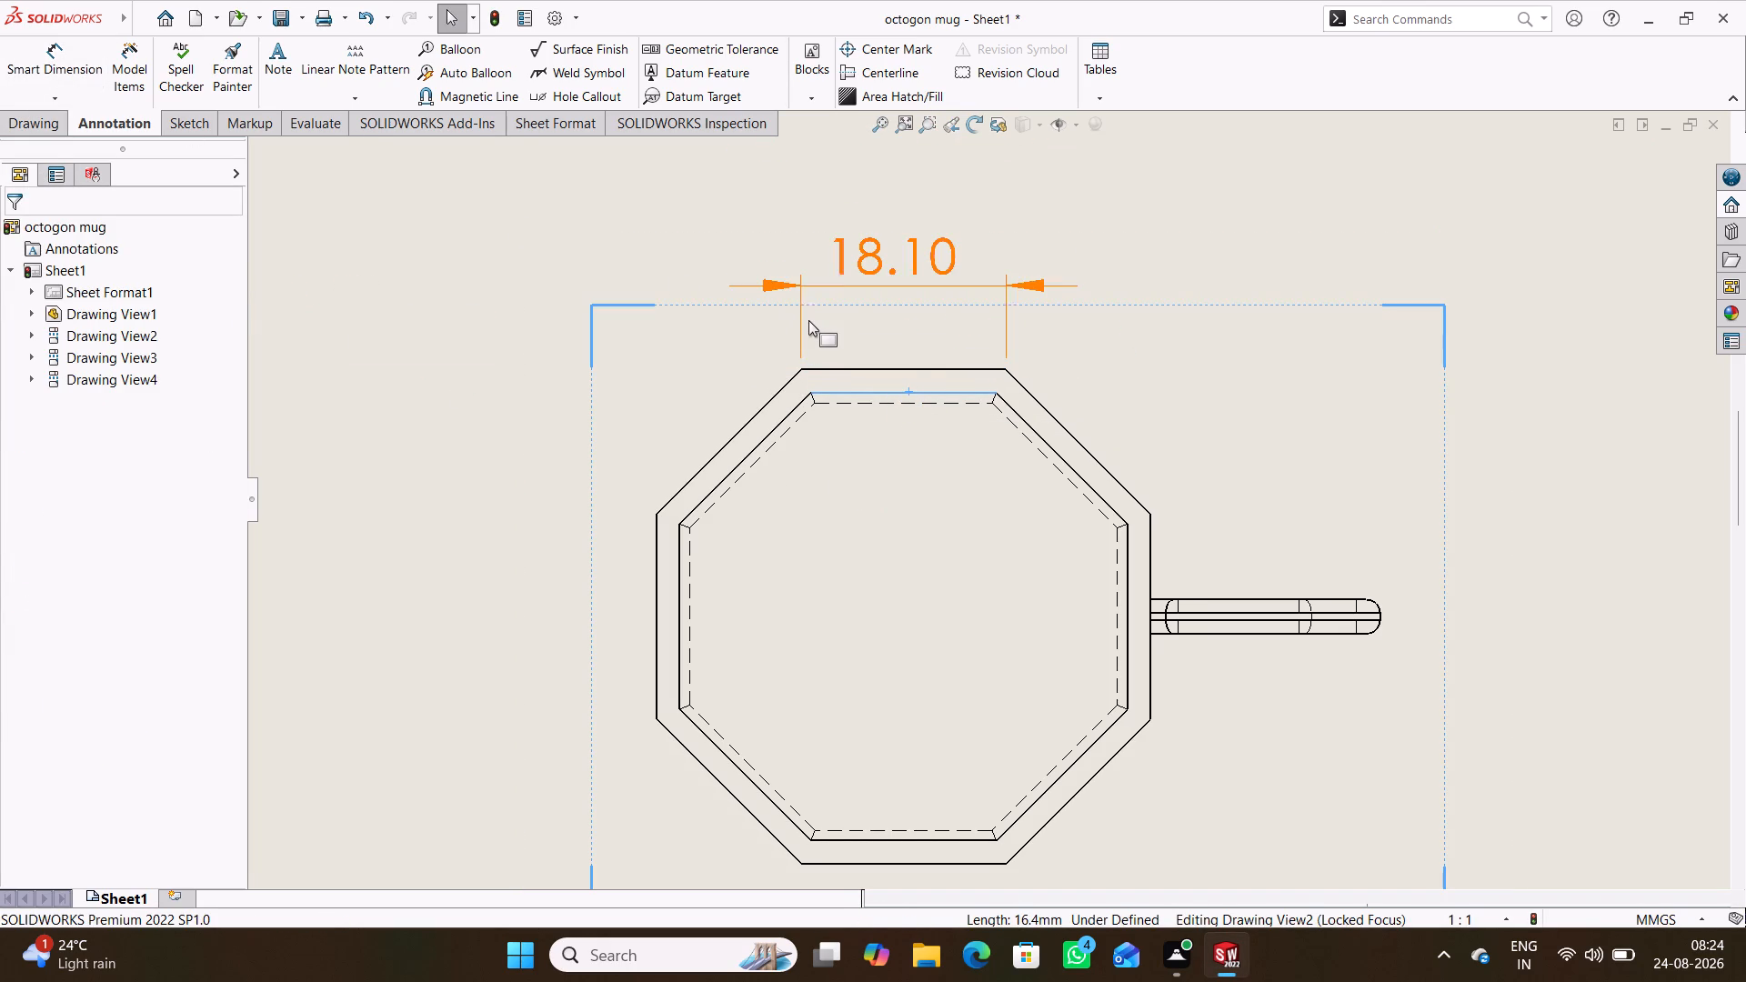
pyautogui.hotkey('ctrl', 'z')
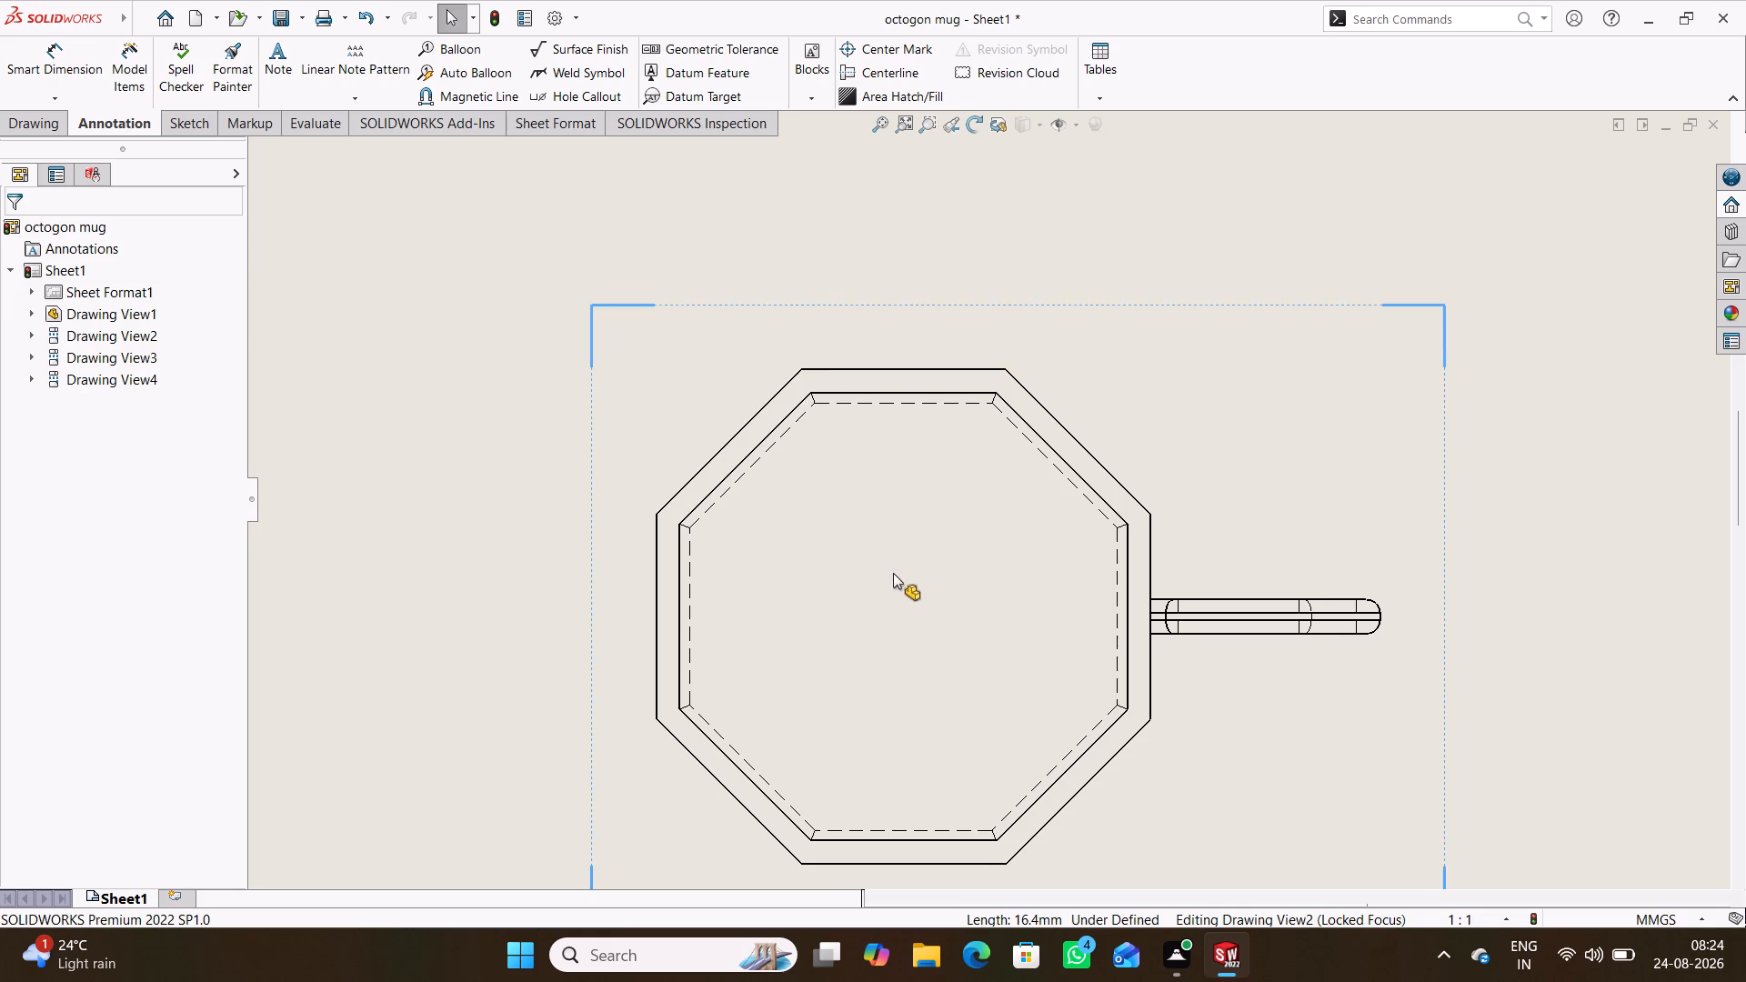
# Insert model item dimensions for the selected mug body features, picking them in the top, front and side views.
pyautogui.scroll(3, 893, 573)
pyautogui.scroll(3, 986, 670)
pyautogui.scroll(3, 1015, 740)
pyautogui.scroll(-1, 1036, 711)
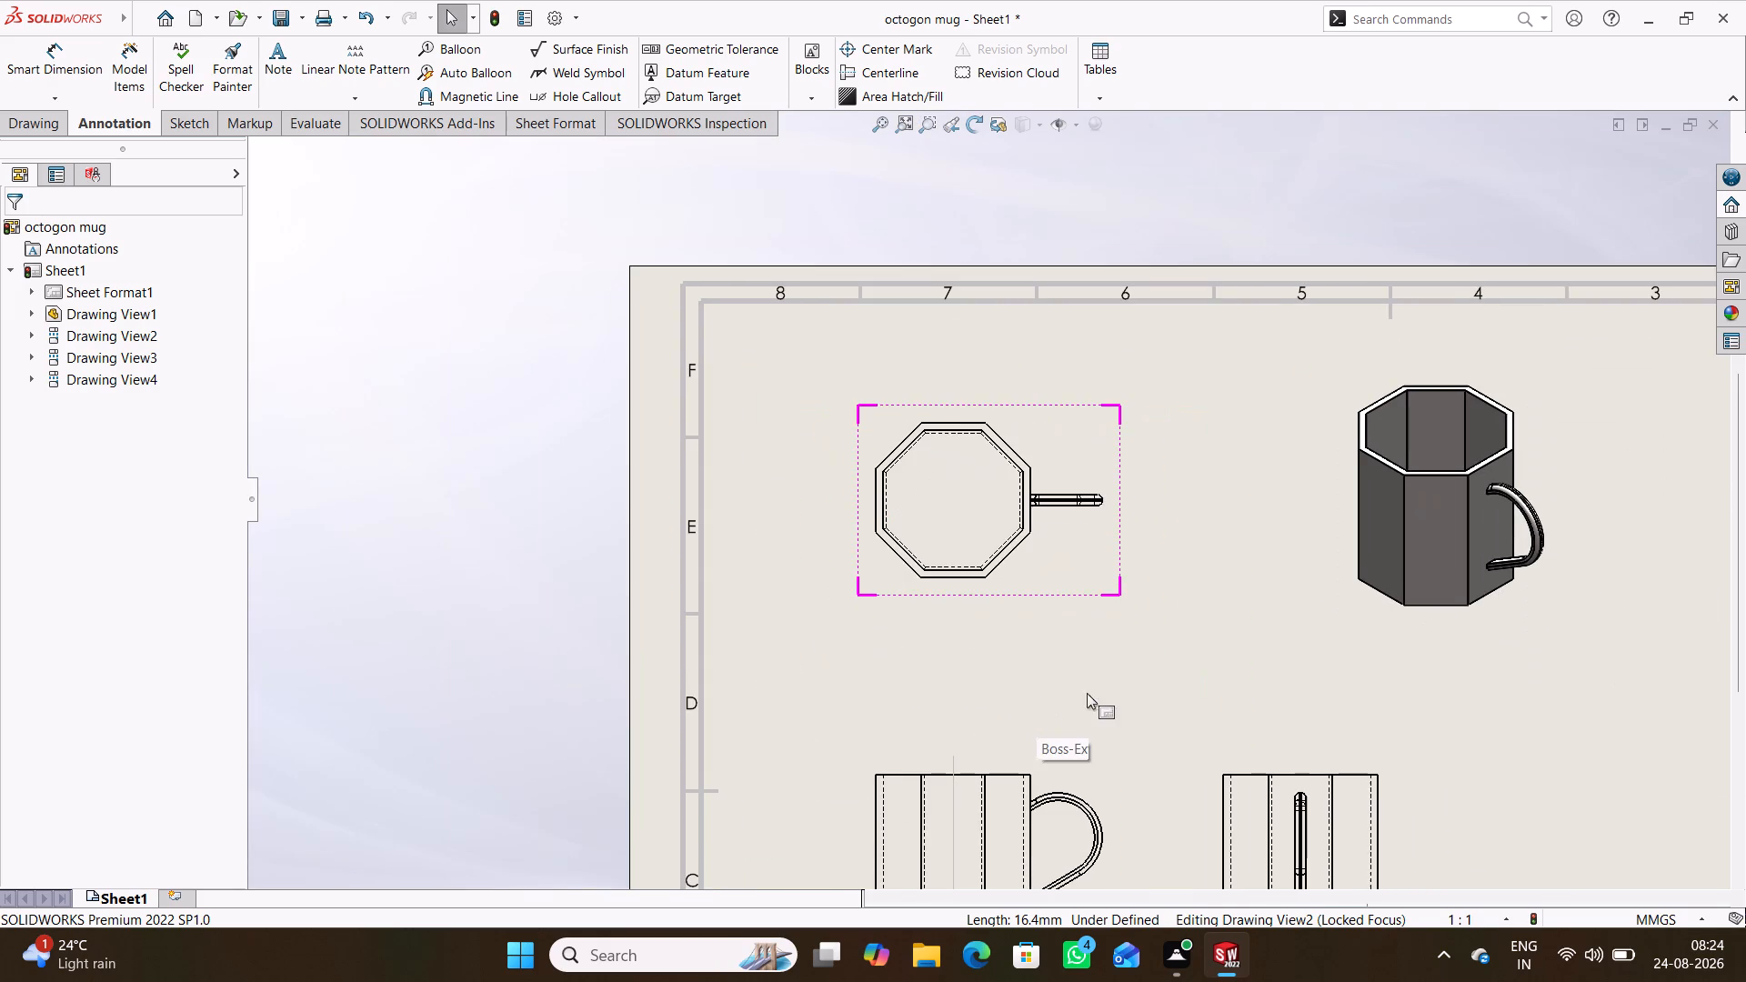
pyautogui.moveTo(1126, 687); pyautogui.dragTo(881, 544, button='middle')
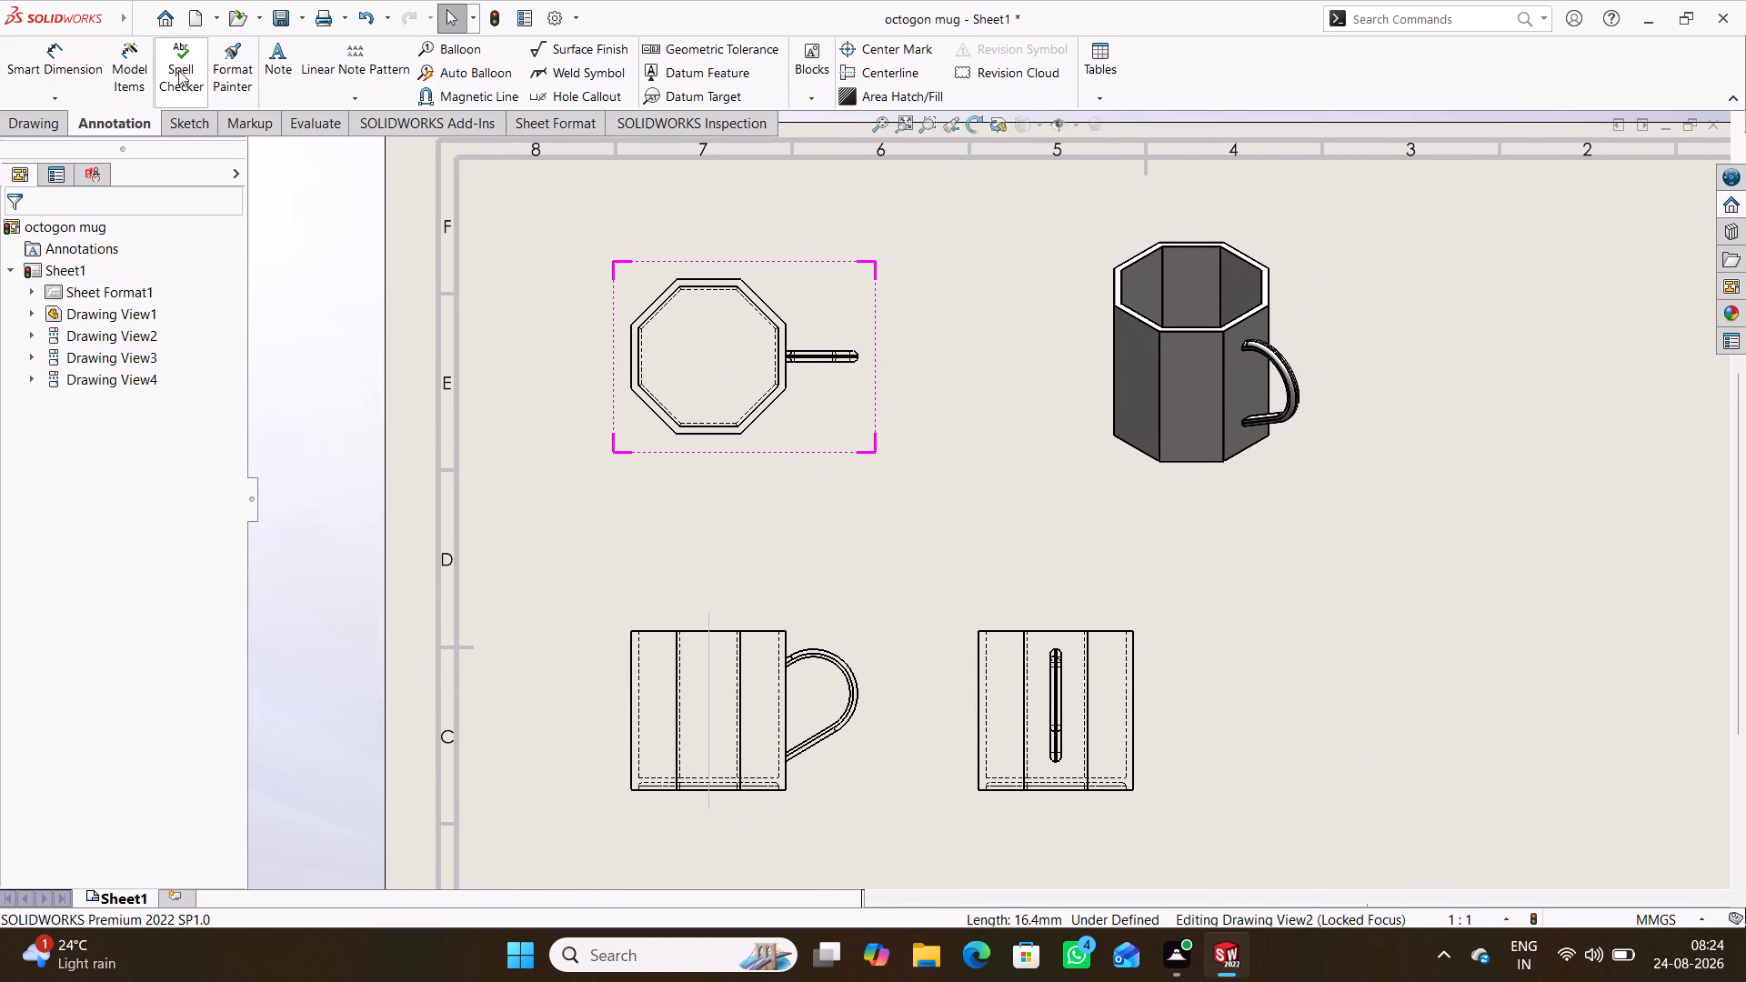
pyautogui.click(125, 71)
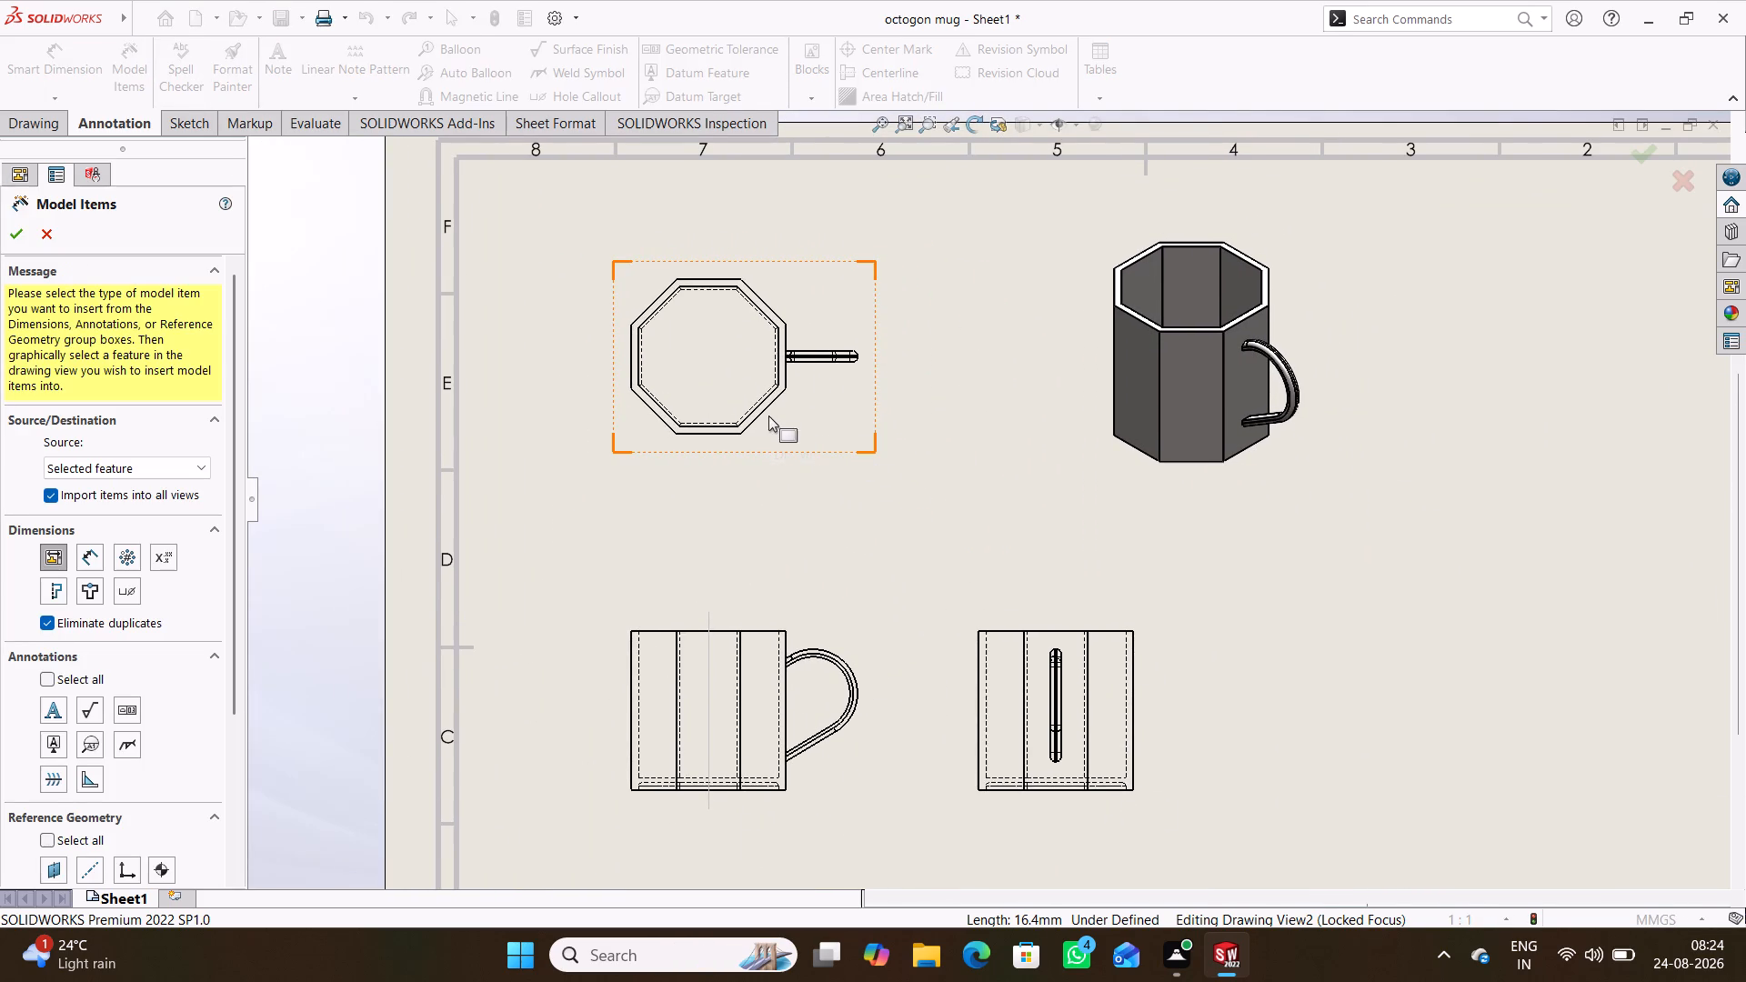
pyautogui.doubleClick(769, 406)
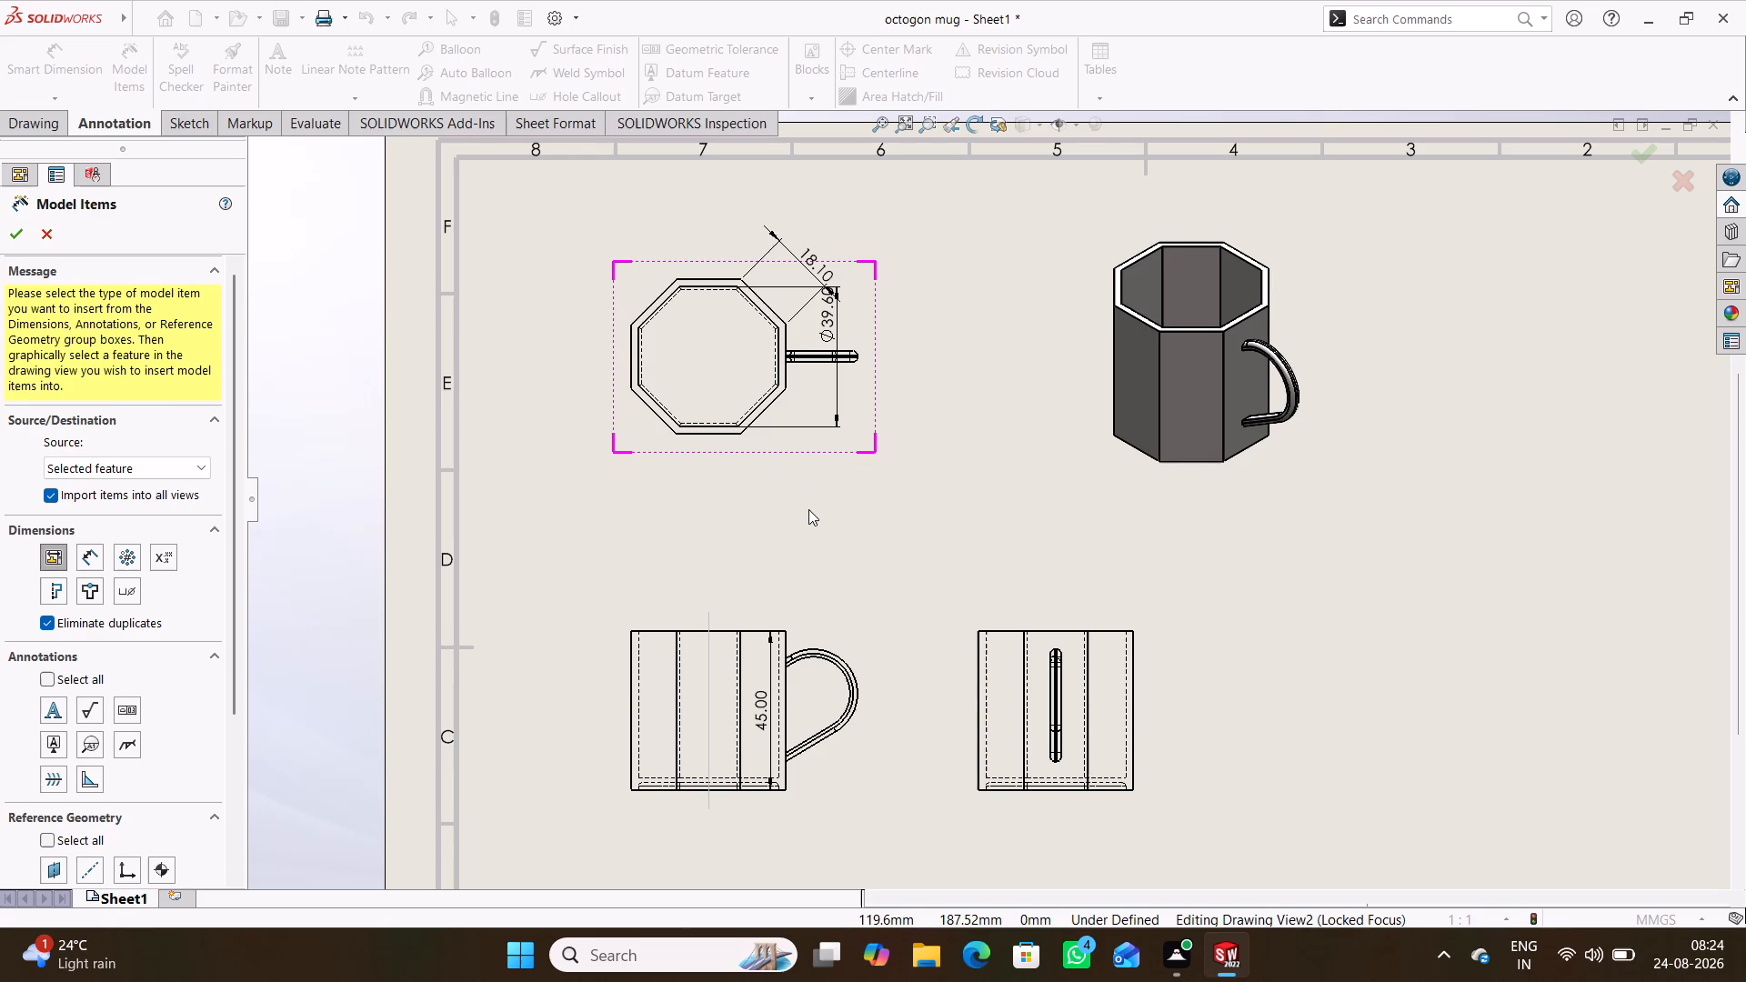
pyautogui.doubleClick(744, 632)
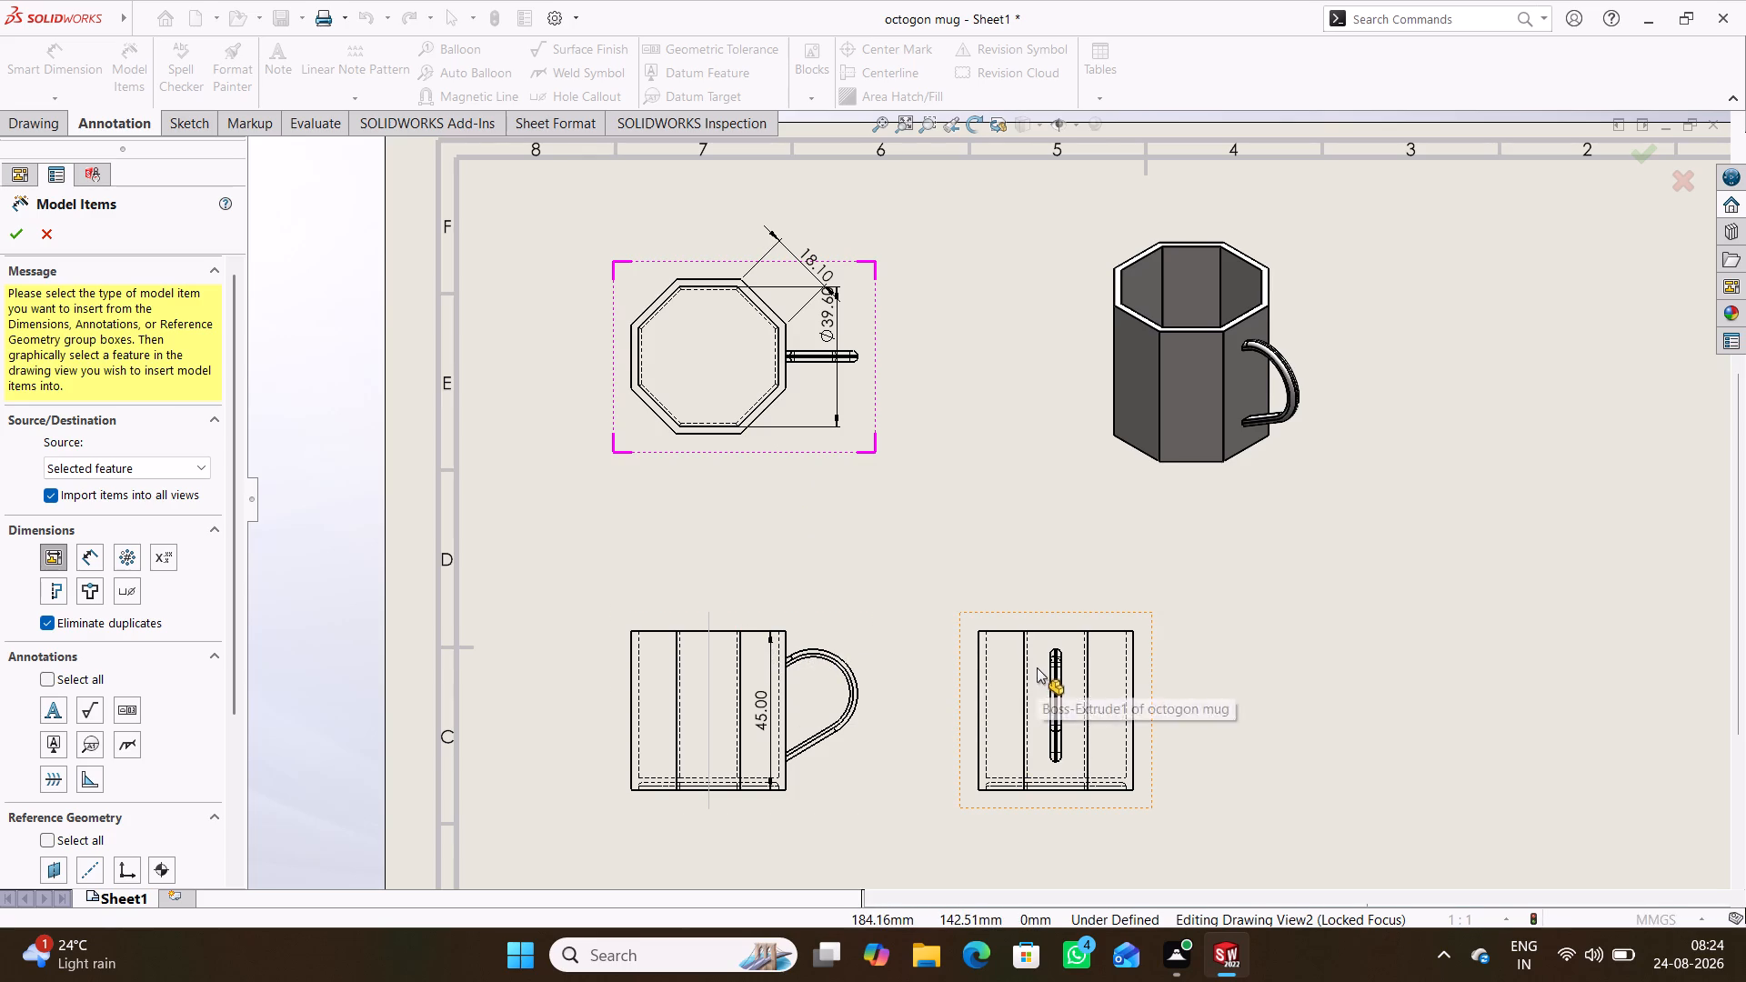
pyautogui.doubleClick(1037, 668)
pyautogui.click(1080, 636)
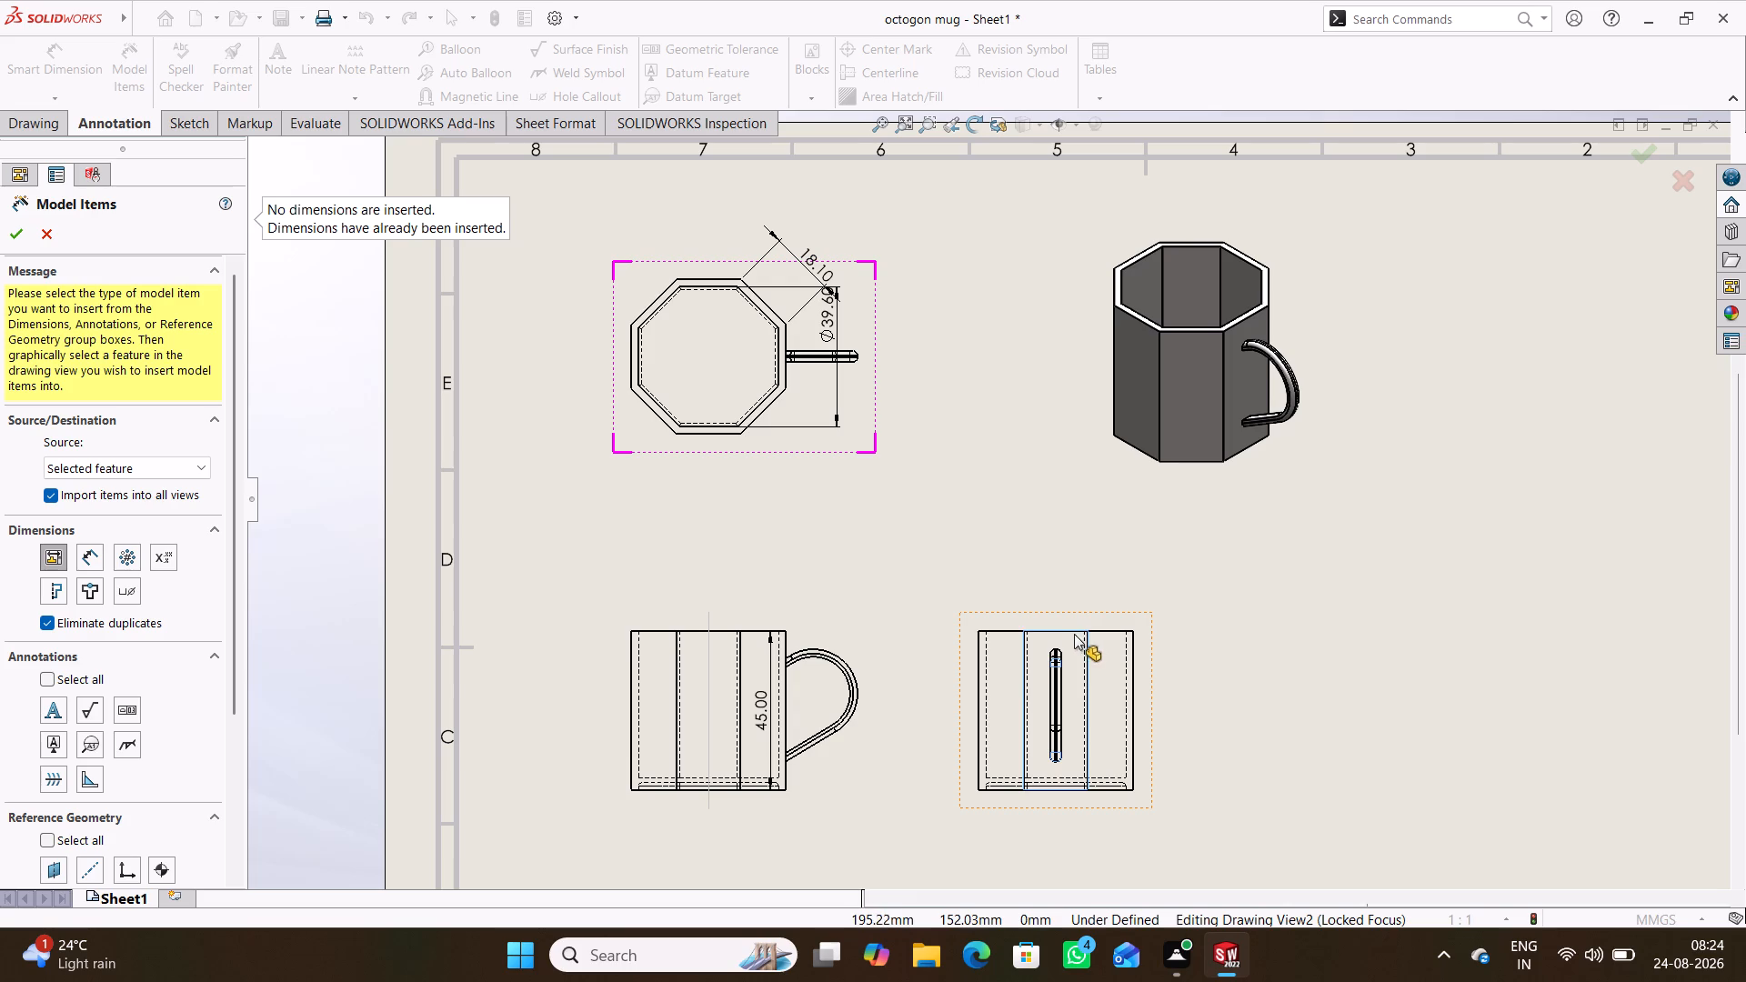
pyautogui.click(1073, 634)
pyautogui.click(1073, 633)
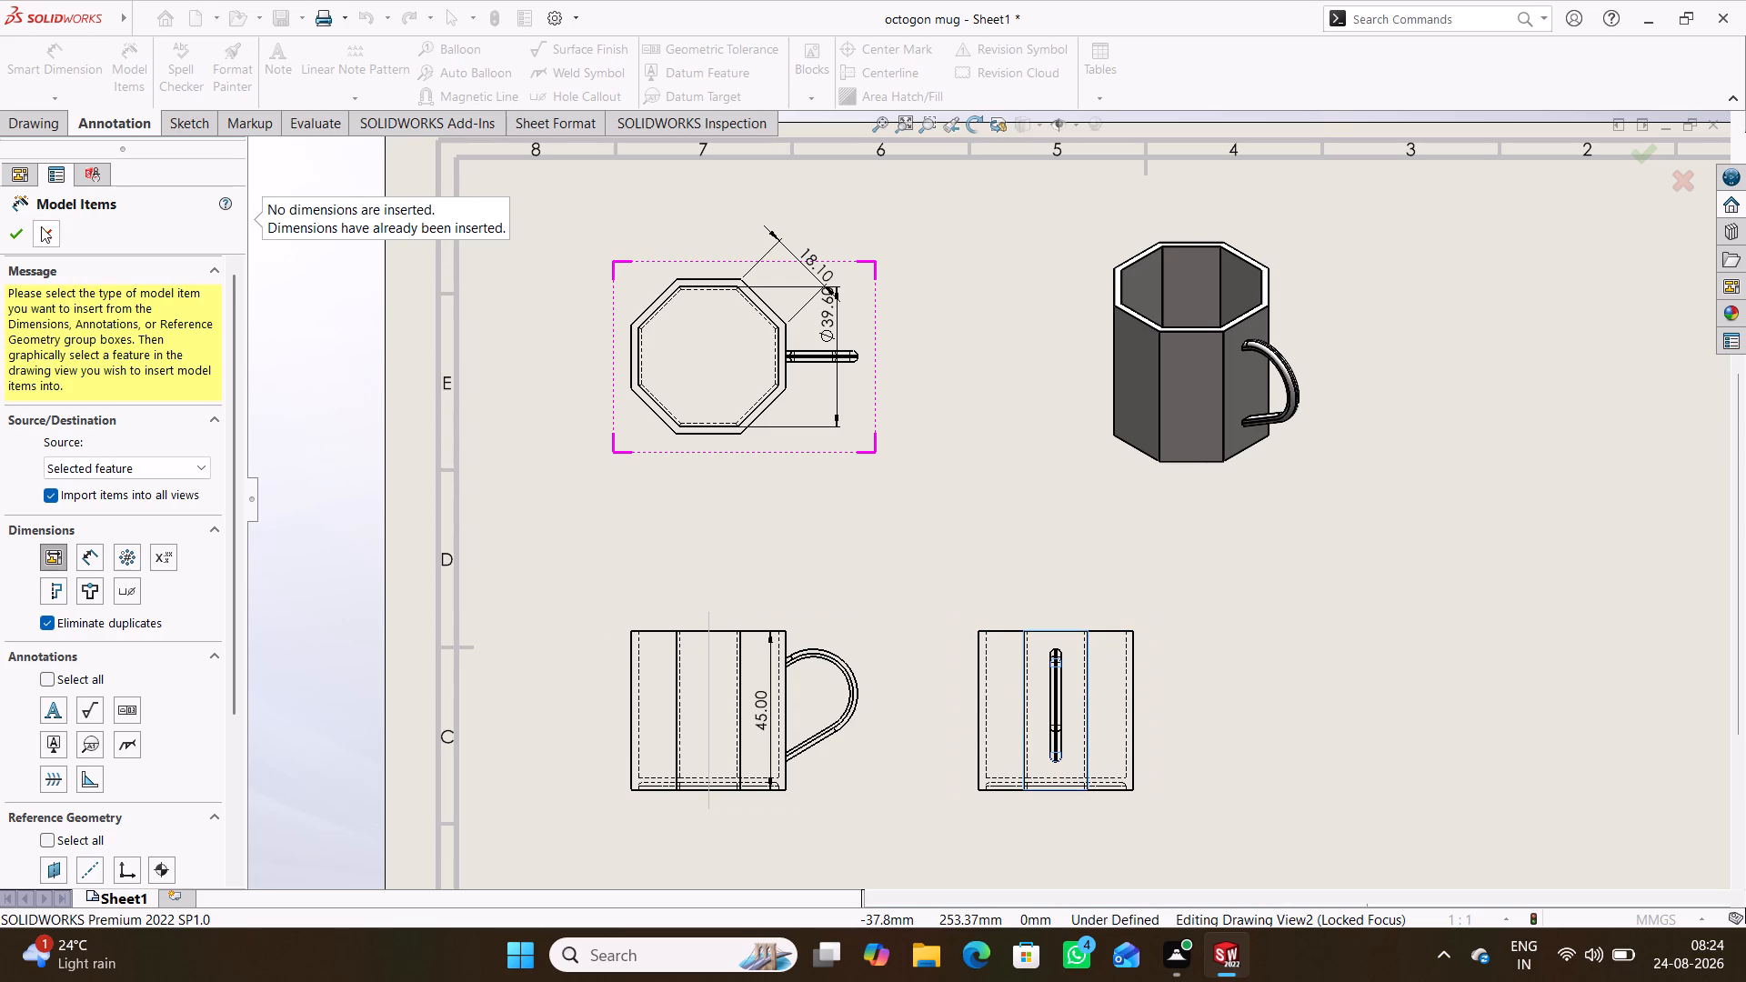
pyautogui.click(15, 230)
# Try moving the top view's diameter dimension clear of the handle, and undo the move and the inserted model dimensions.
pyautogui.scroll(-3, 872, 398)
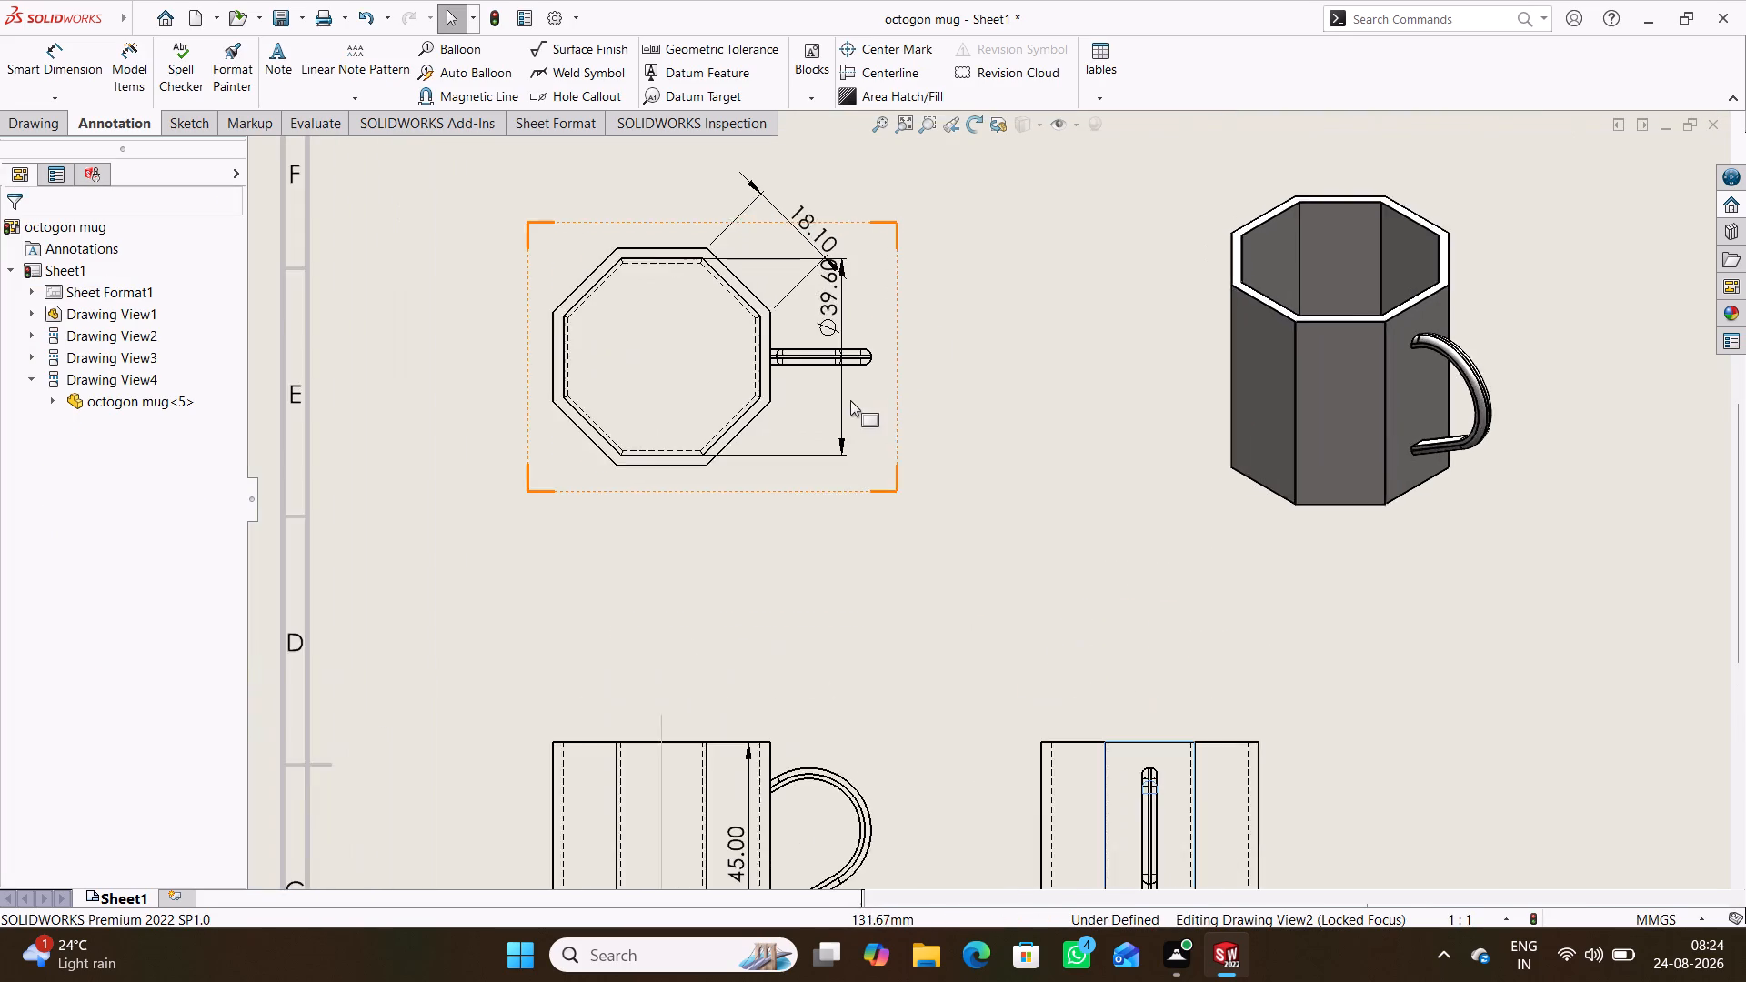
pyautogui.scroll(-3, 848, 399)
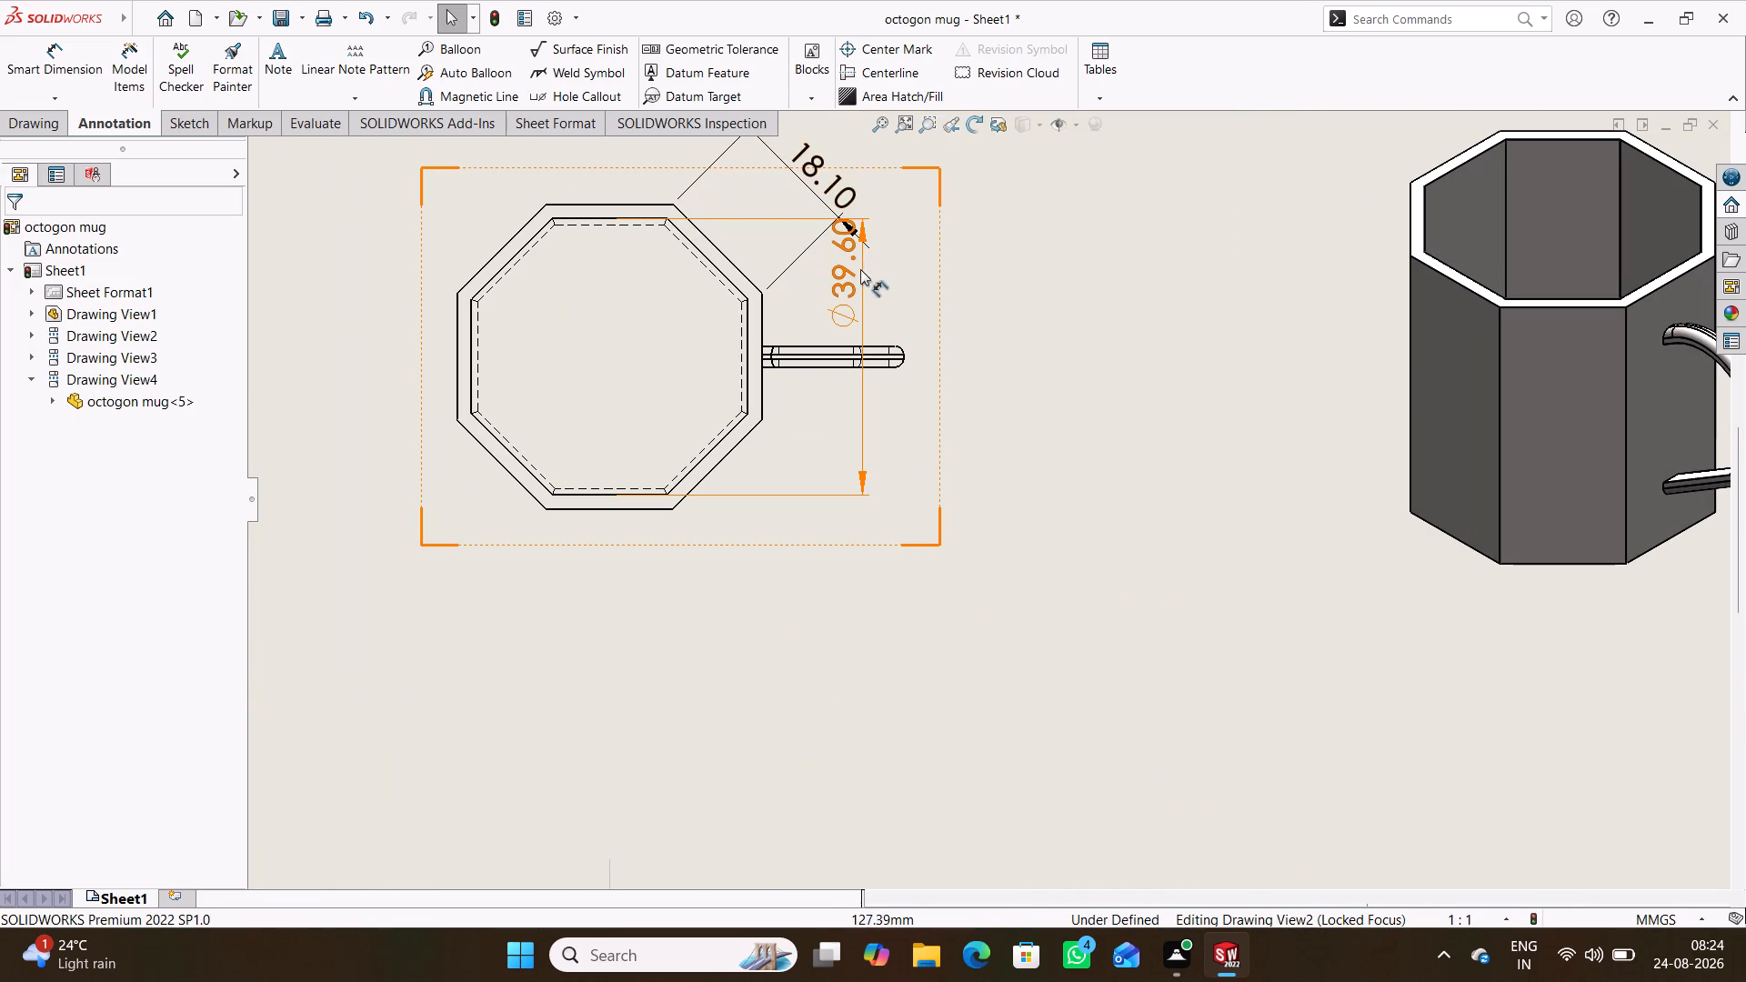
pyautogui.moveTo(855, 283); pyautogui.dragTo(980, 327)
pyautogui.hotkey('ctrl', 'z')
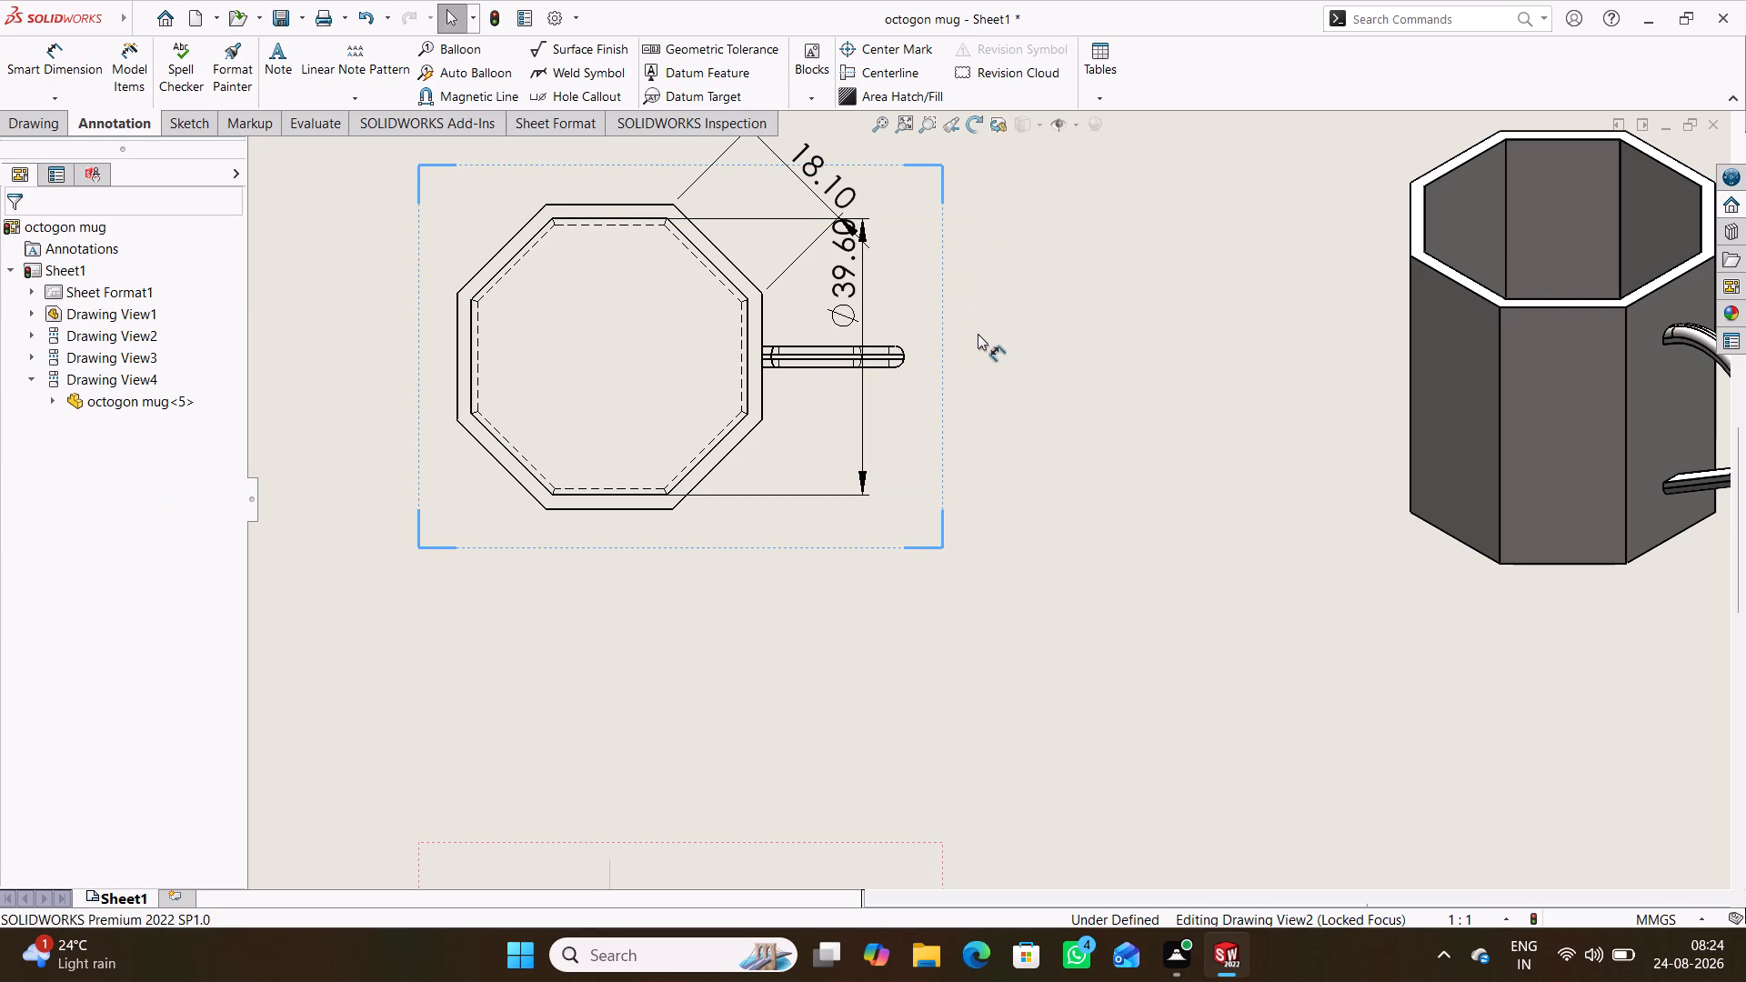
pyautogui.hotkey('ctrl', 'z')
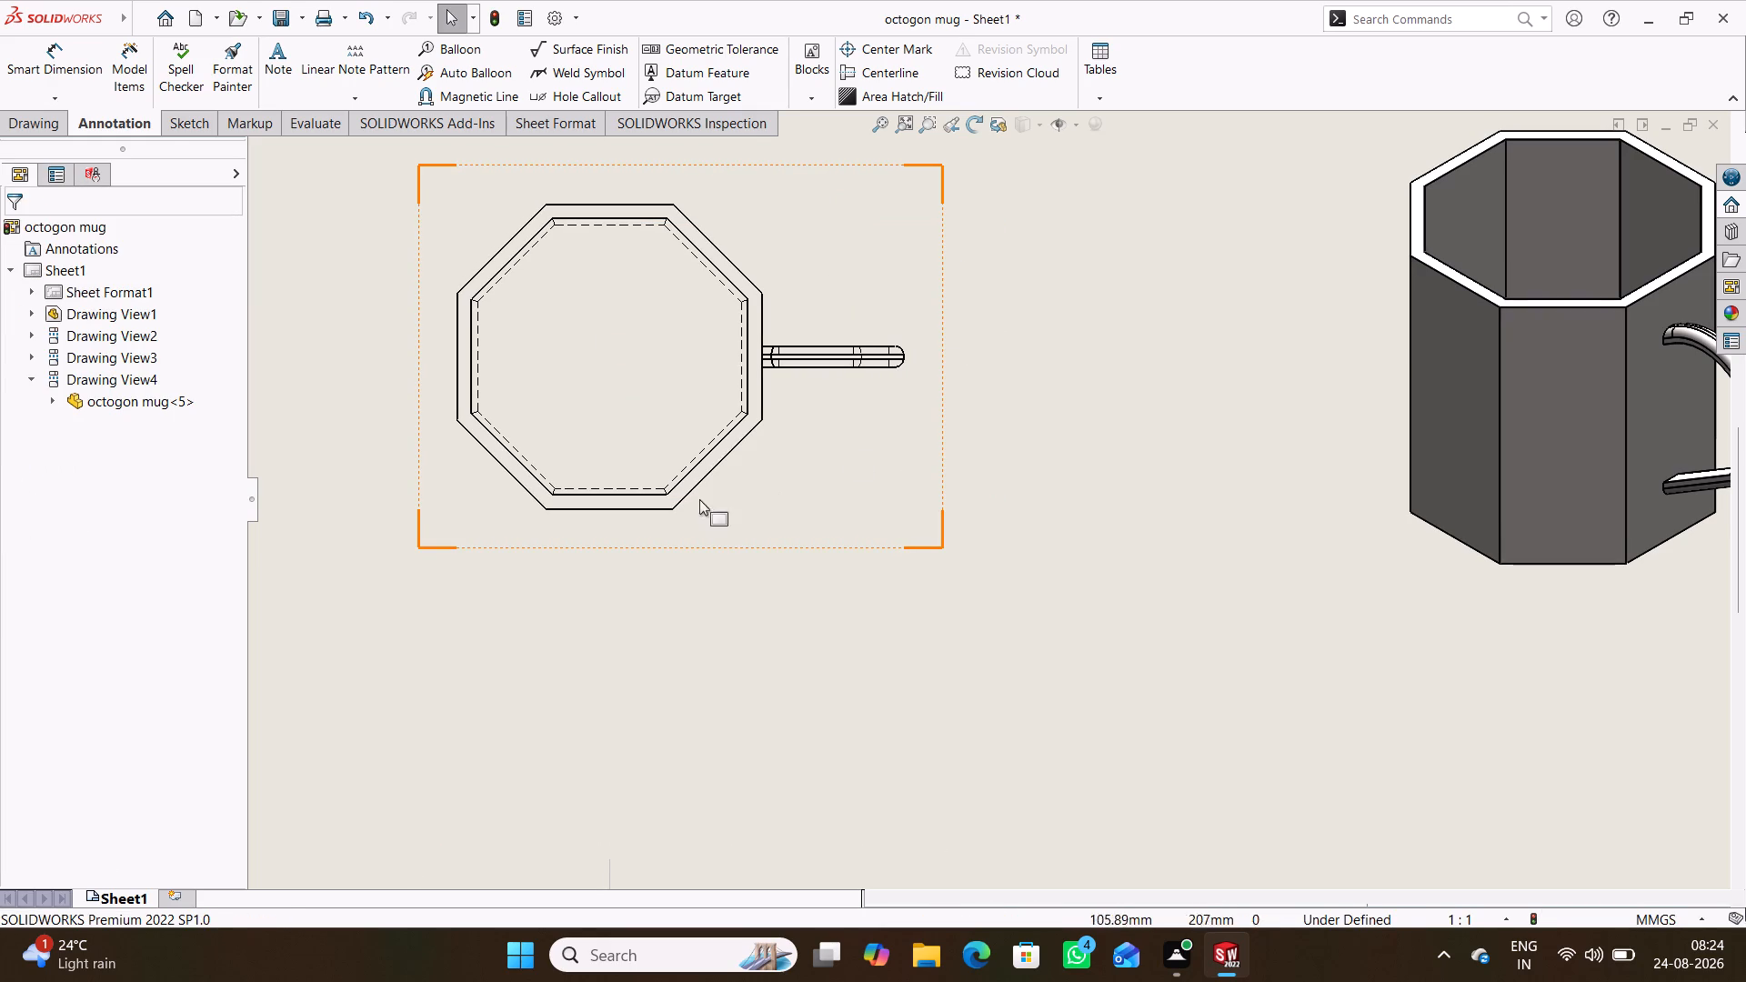
# Dimension the upper outer octagon edge in the top view with Smart Dimension, placing the dimension above the view.
pyautogui.click(30, 63)
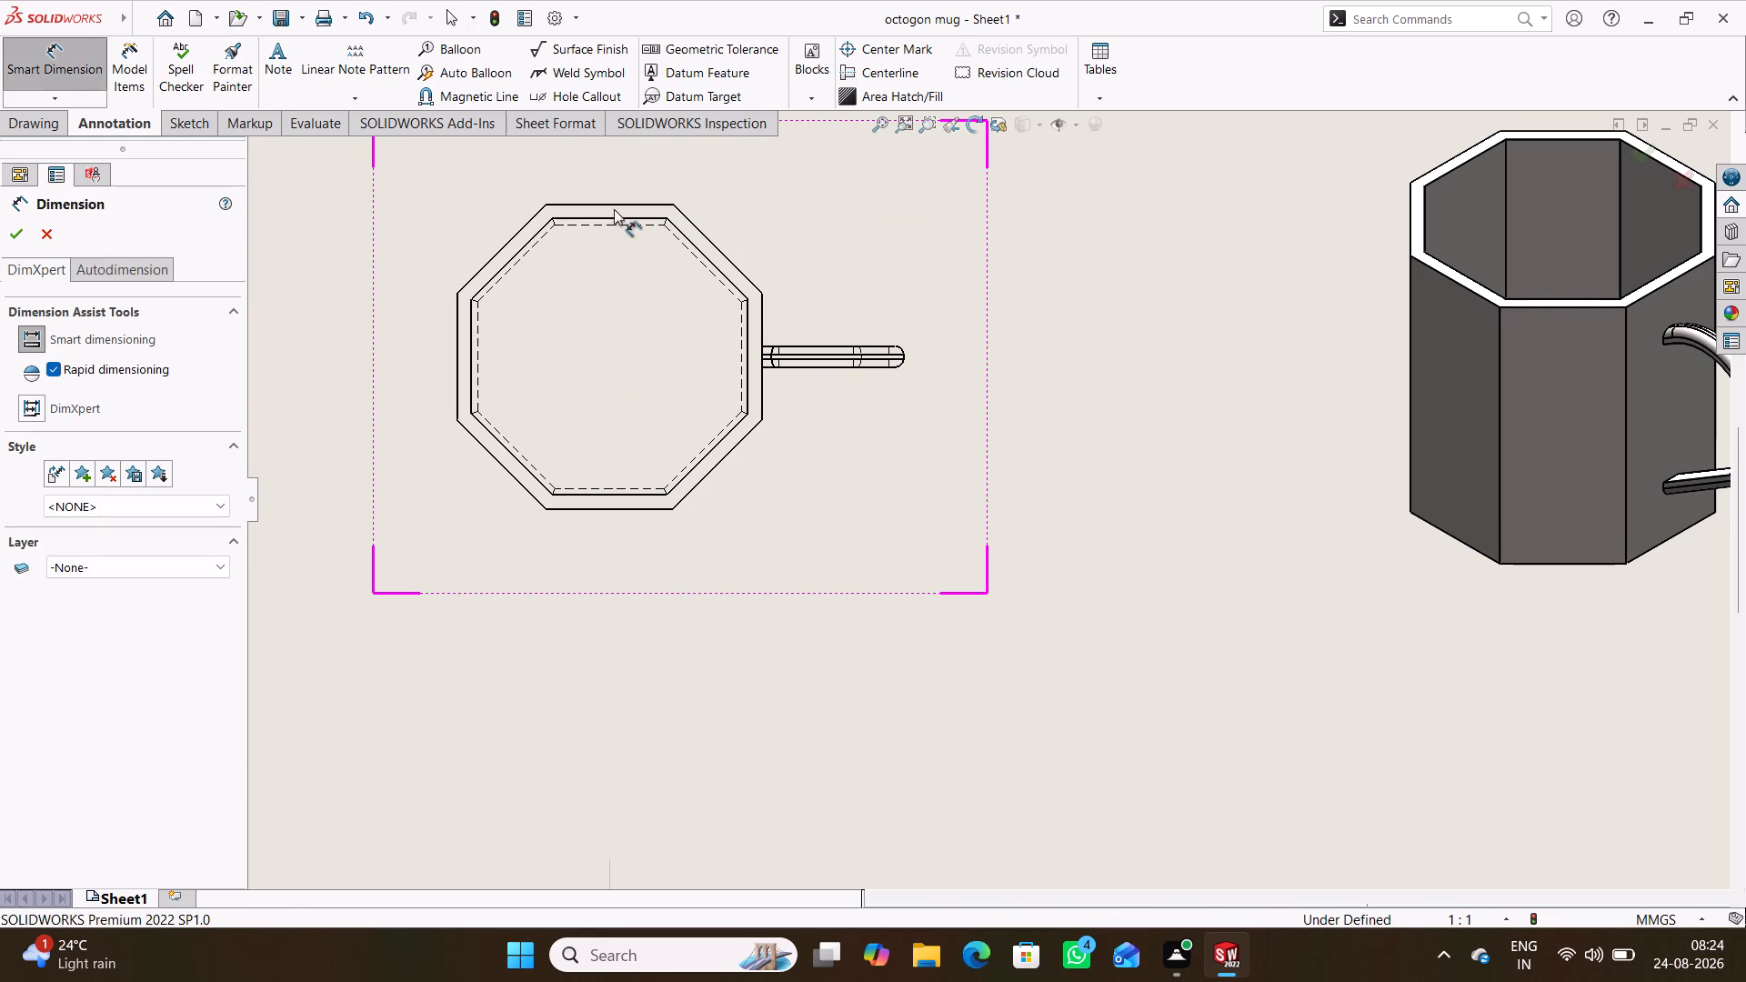
pyautogui.click(612, 206)
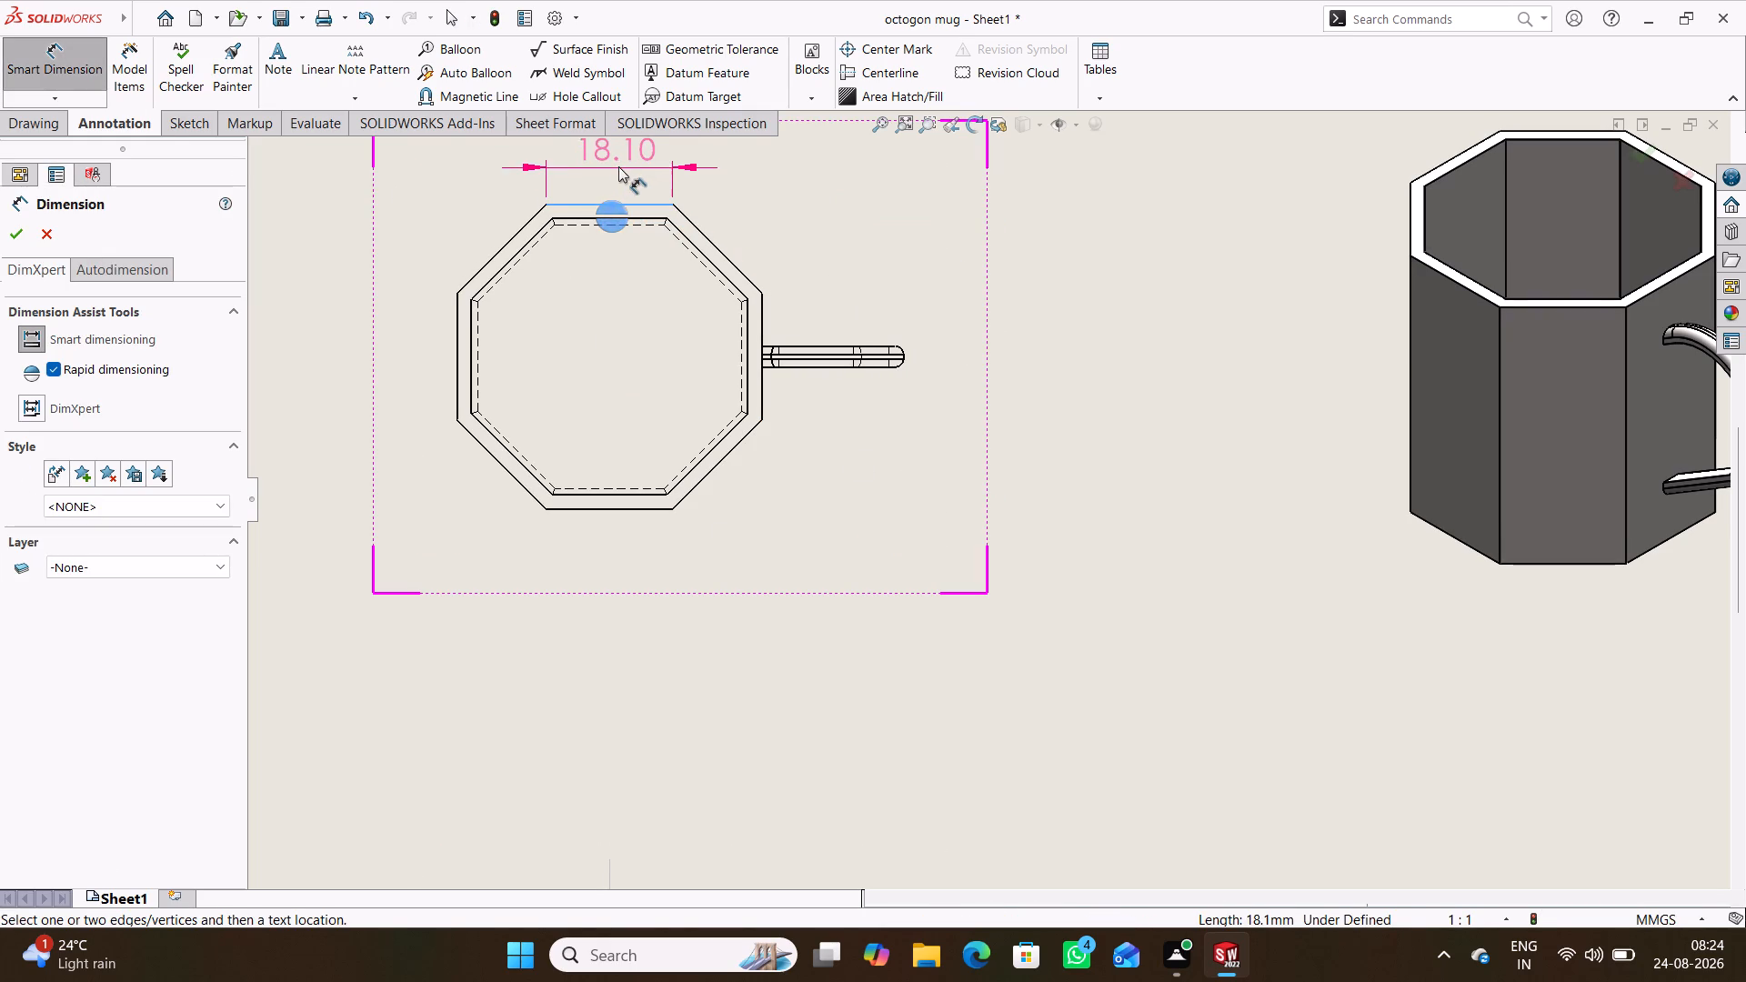
pyautogui.click(619, 164)
pyautogui.click(815, 450)
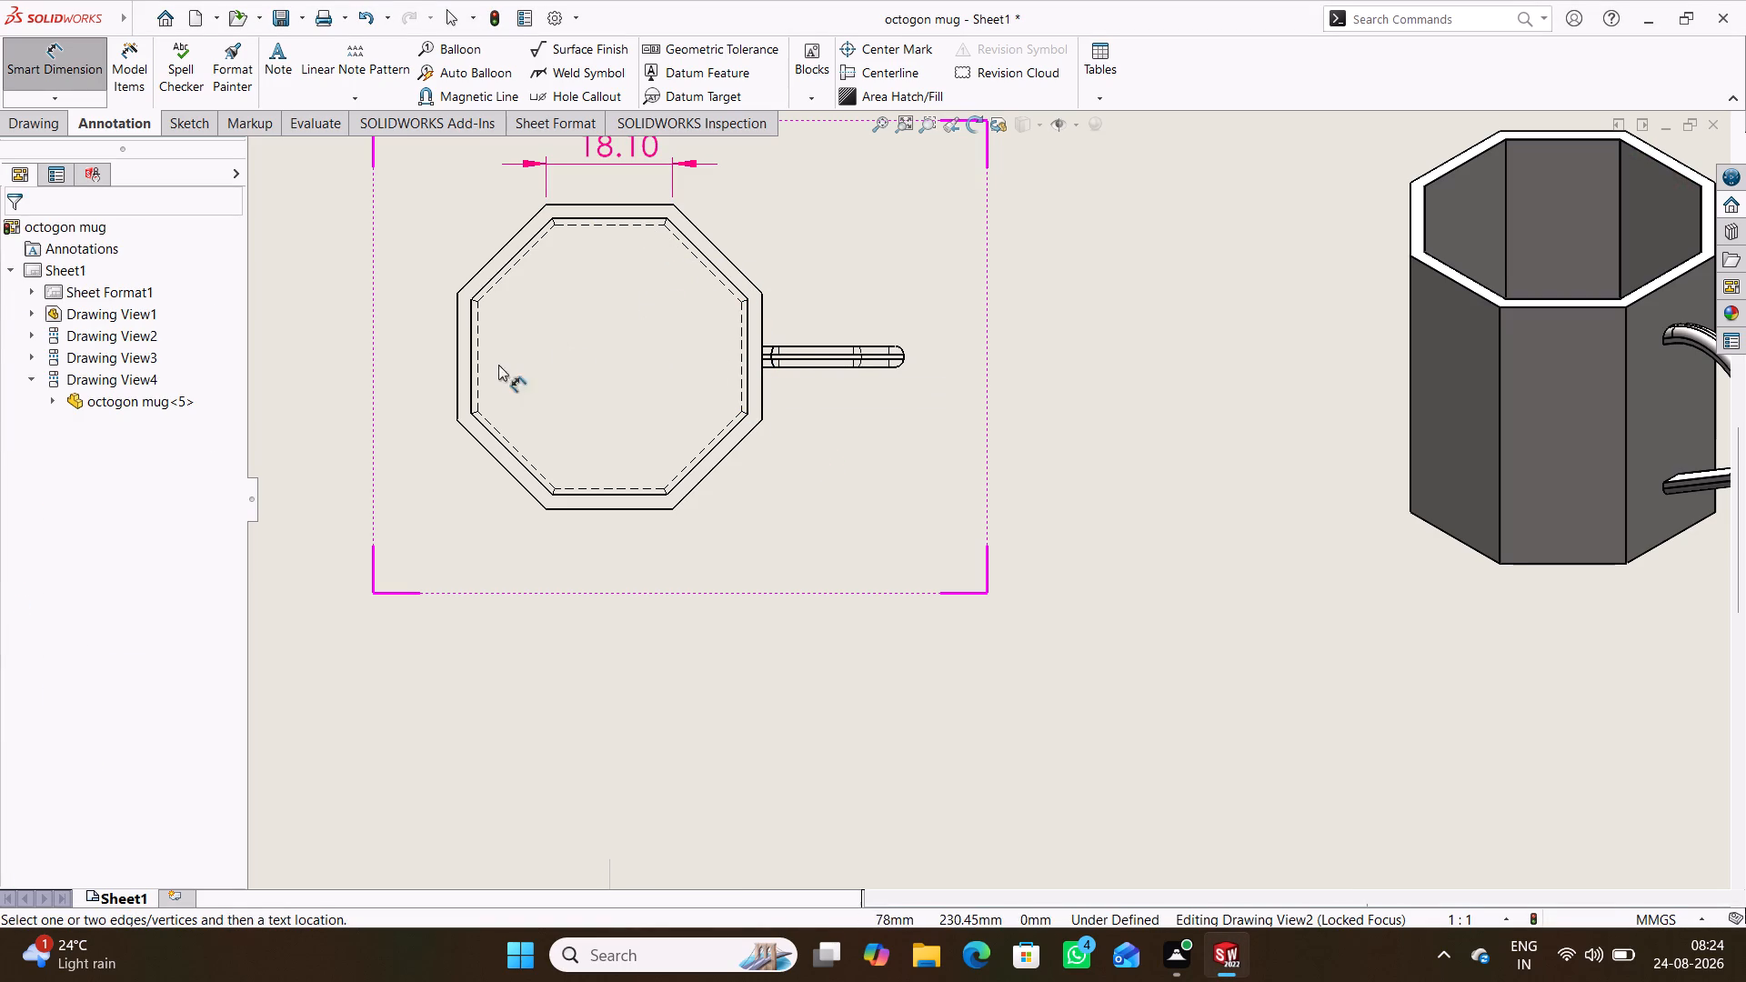
# Dimension the inner octagon's vertical edge opposite the handle in the top view, placing the dimension outside the mug.
pyautogui.click(469, 348)
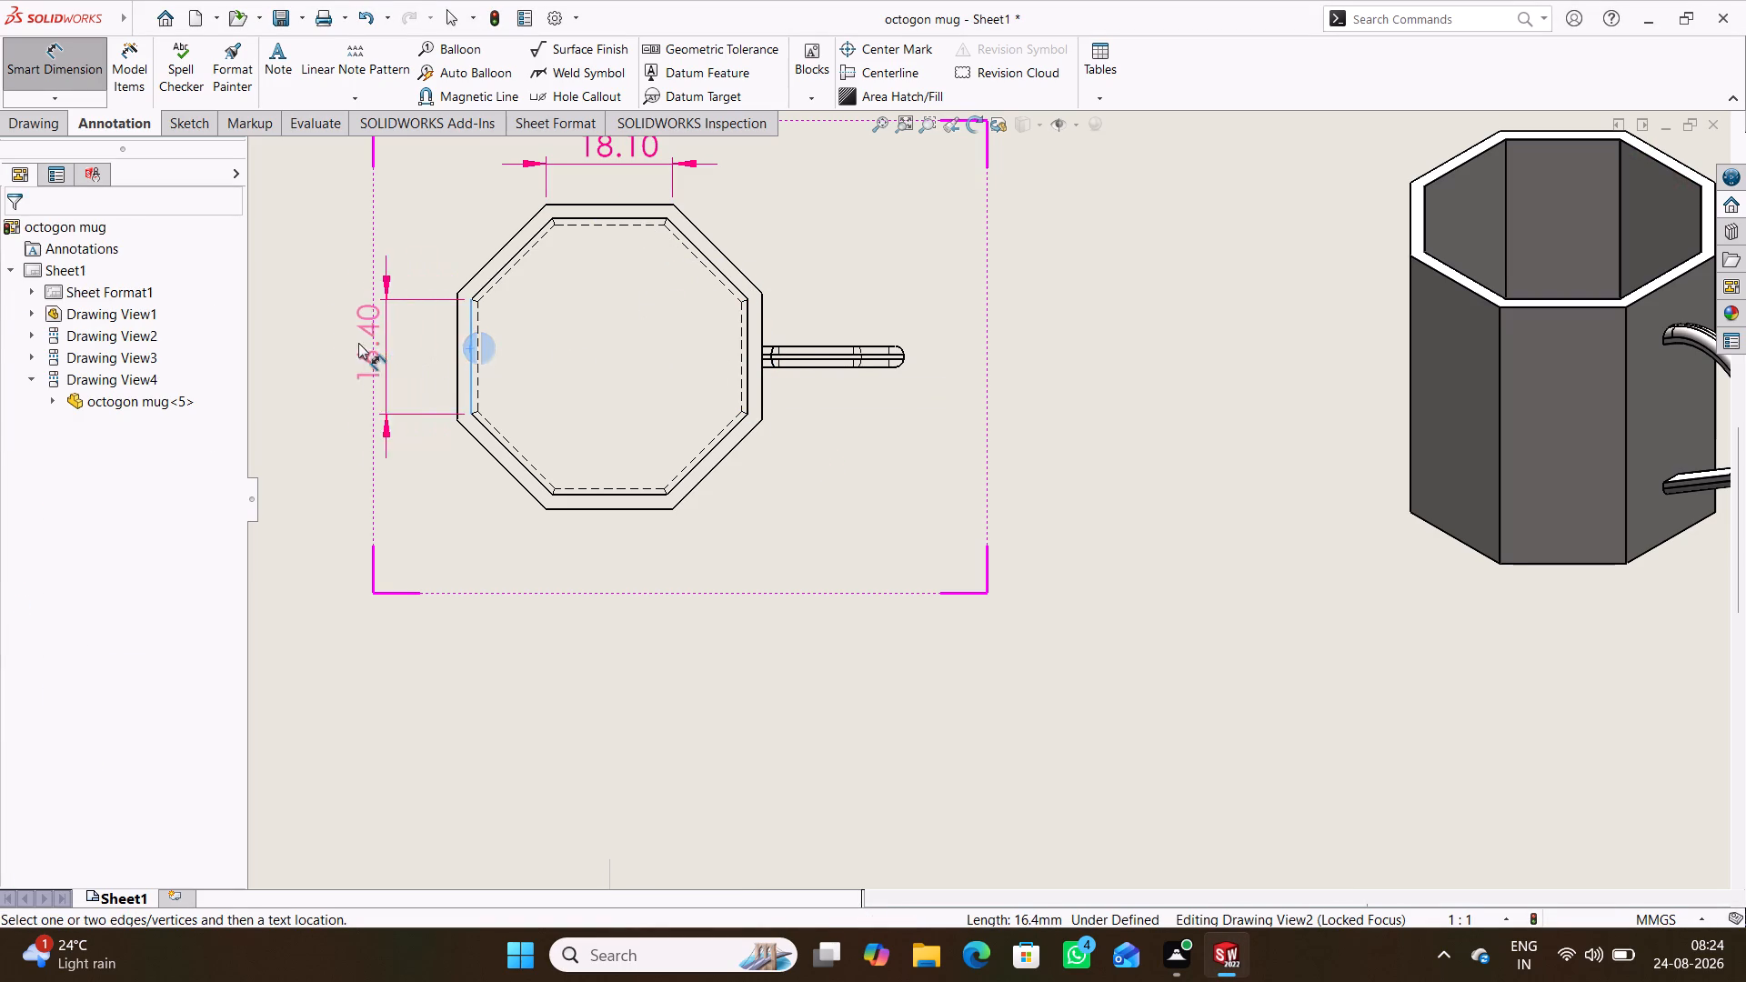
pyautogui.click(328, 346)
pyautogui.click(1028, 300)
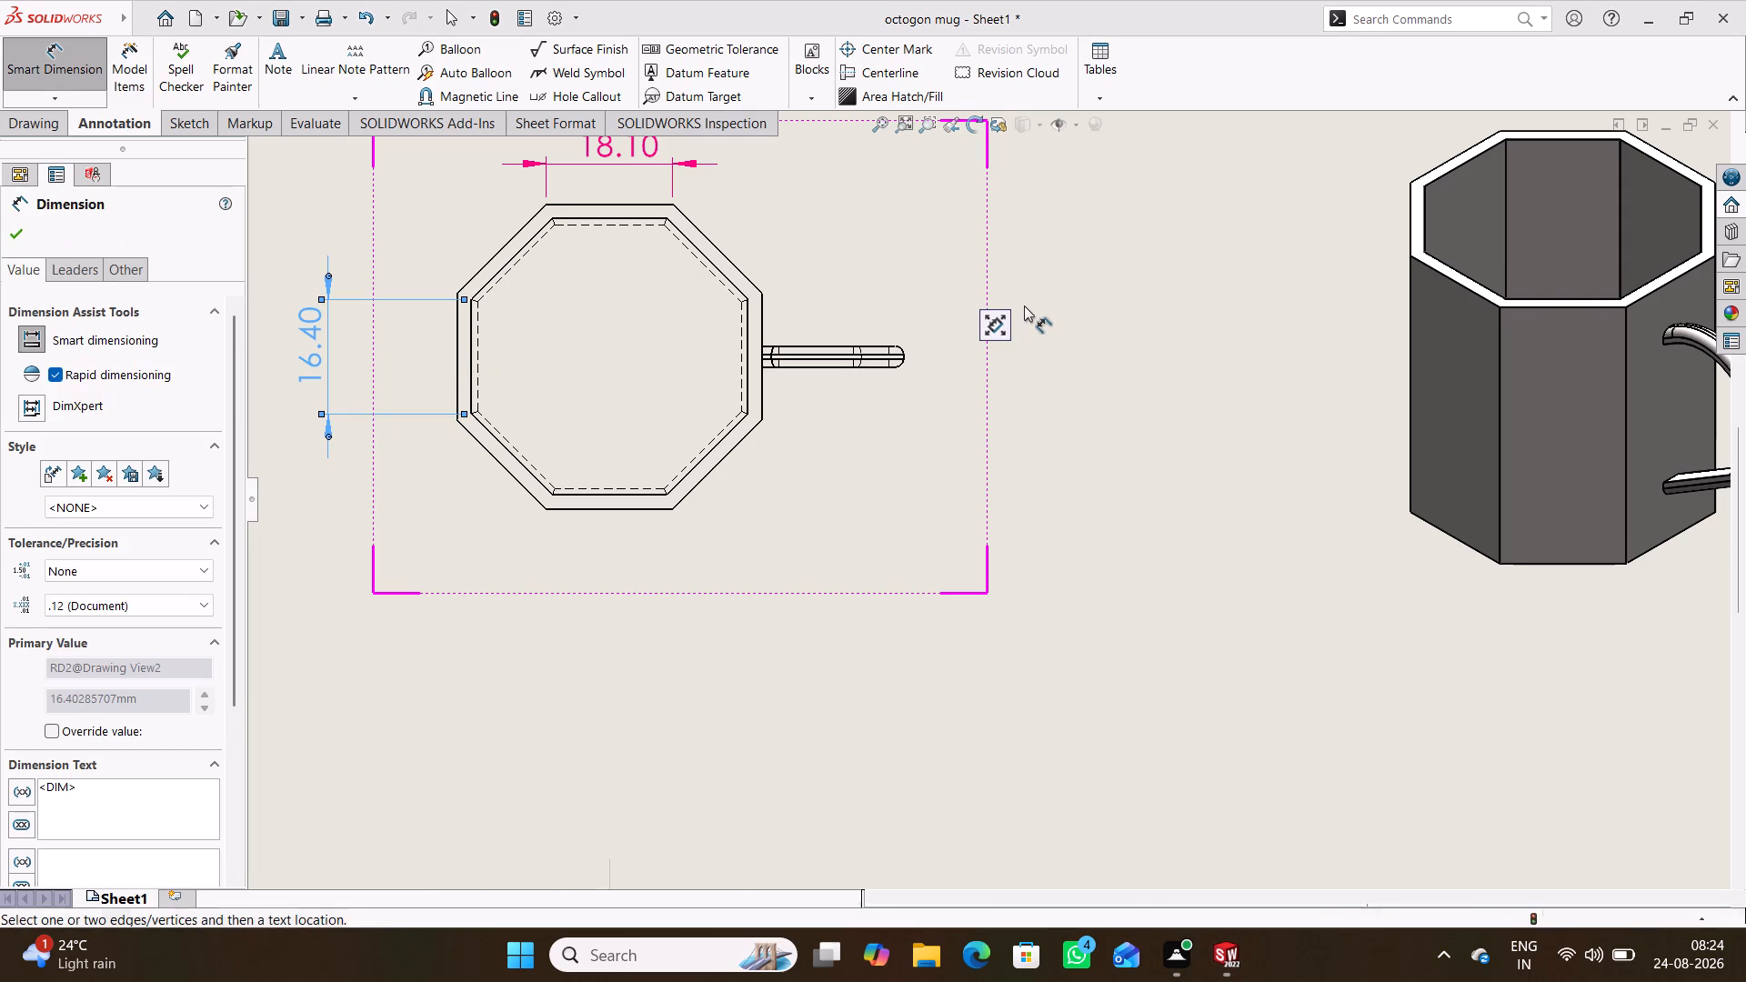
# Dimension the wall thickness between the lower outer and inner octagon edges in the top view, placing it beside the lower corner.
pyautogui.scroll(1, 626, 576)
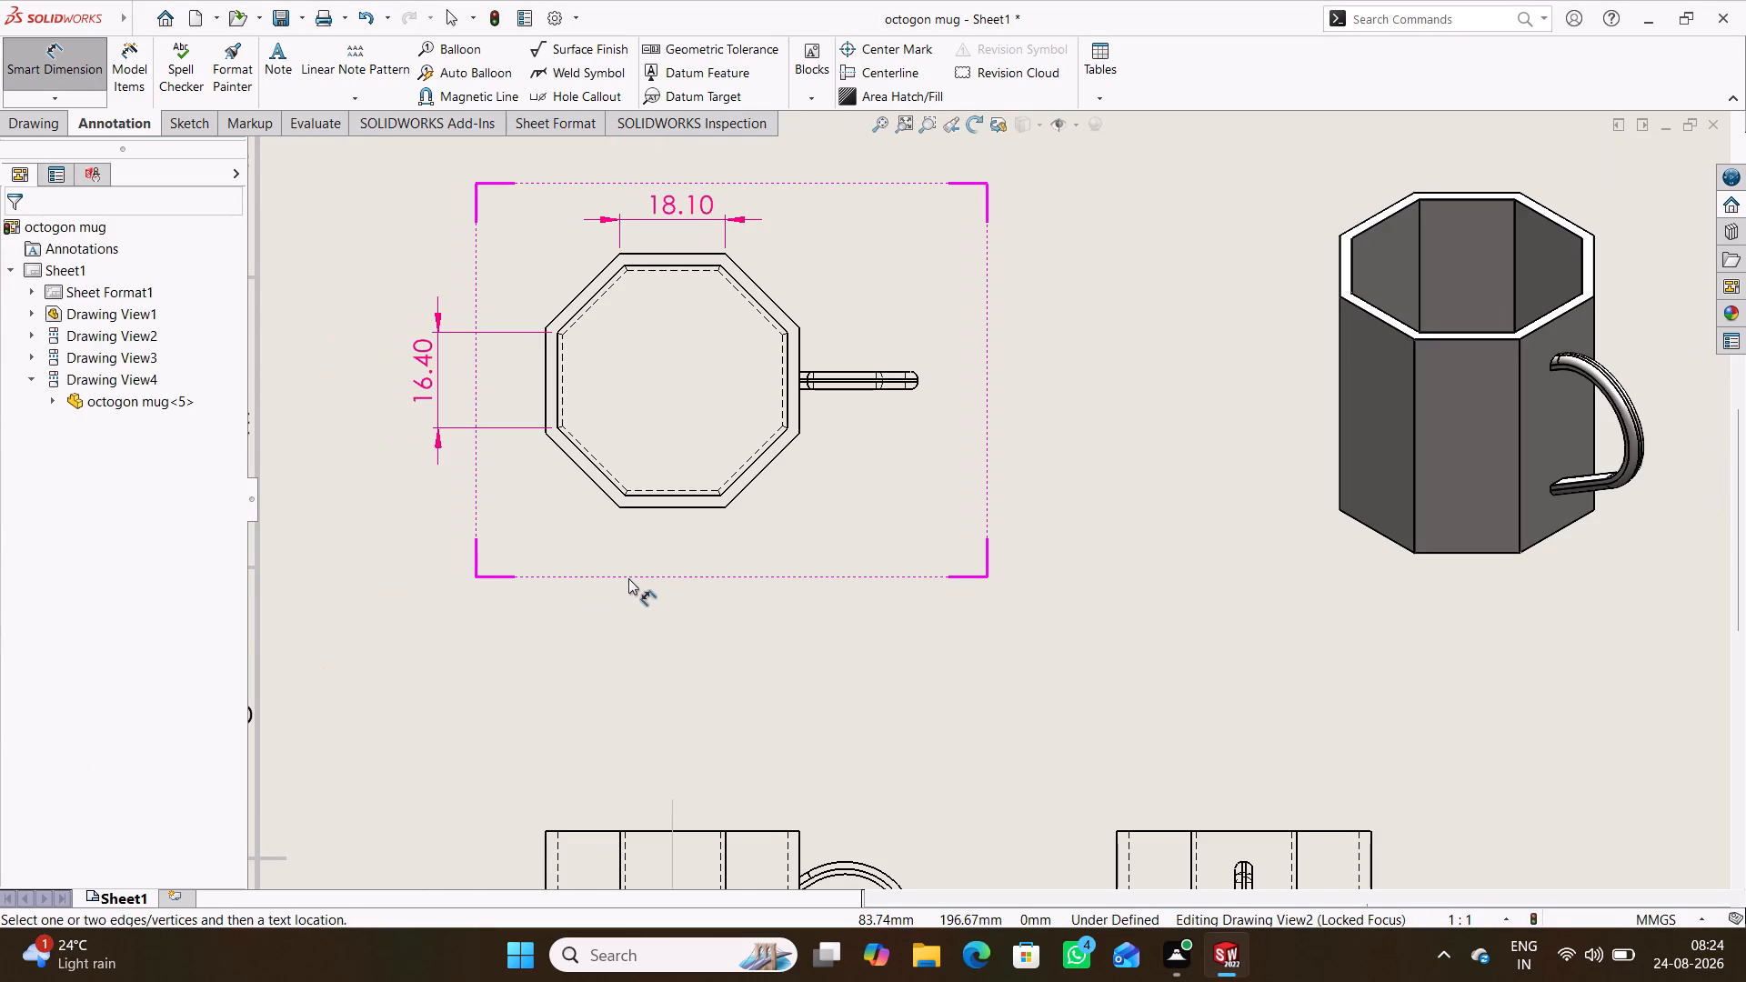
pyautogui.click(664, 509)
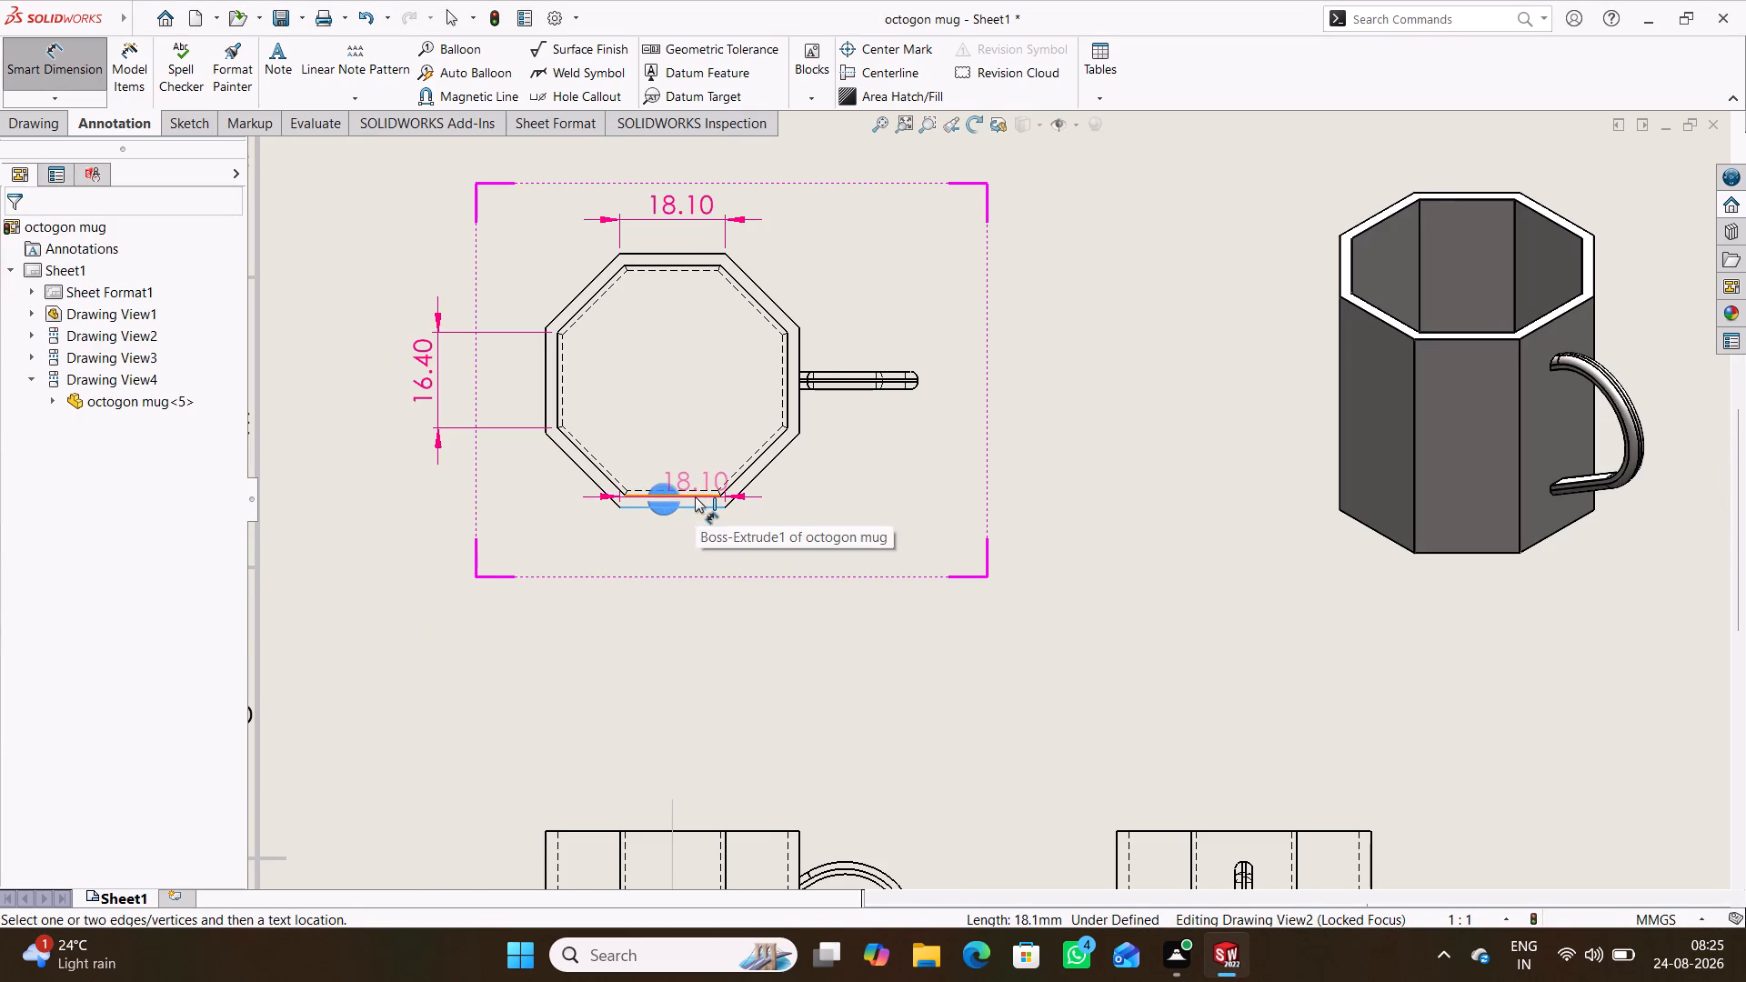
pyautogui.click(695, 496)
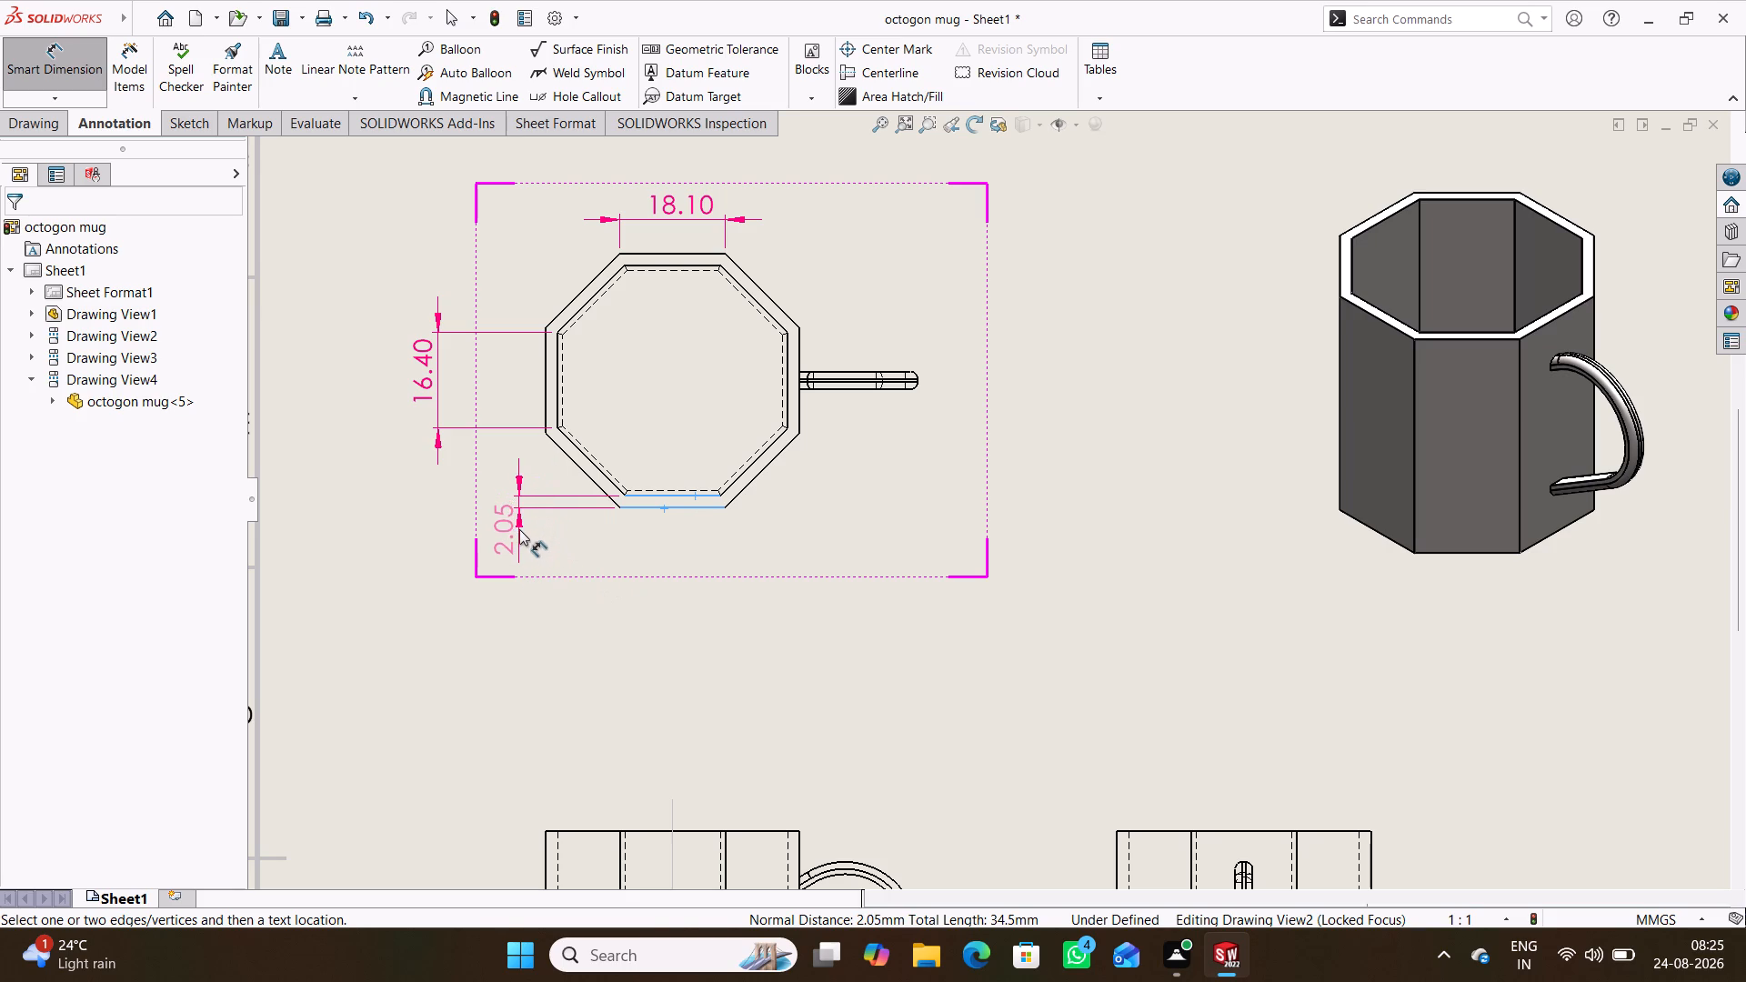
pyautogui.click(519, 529)
pyautogui.click(687, 633)
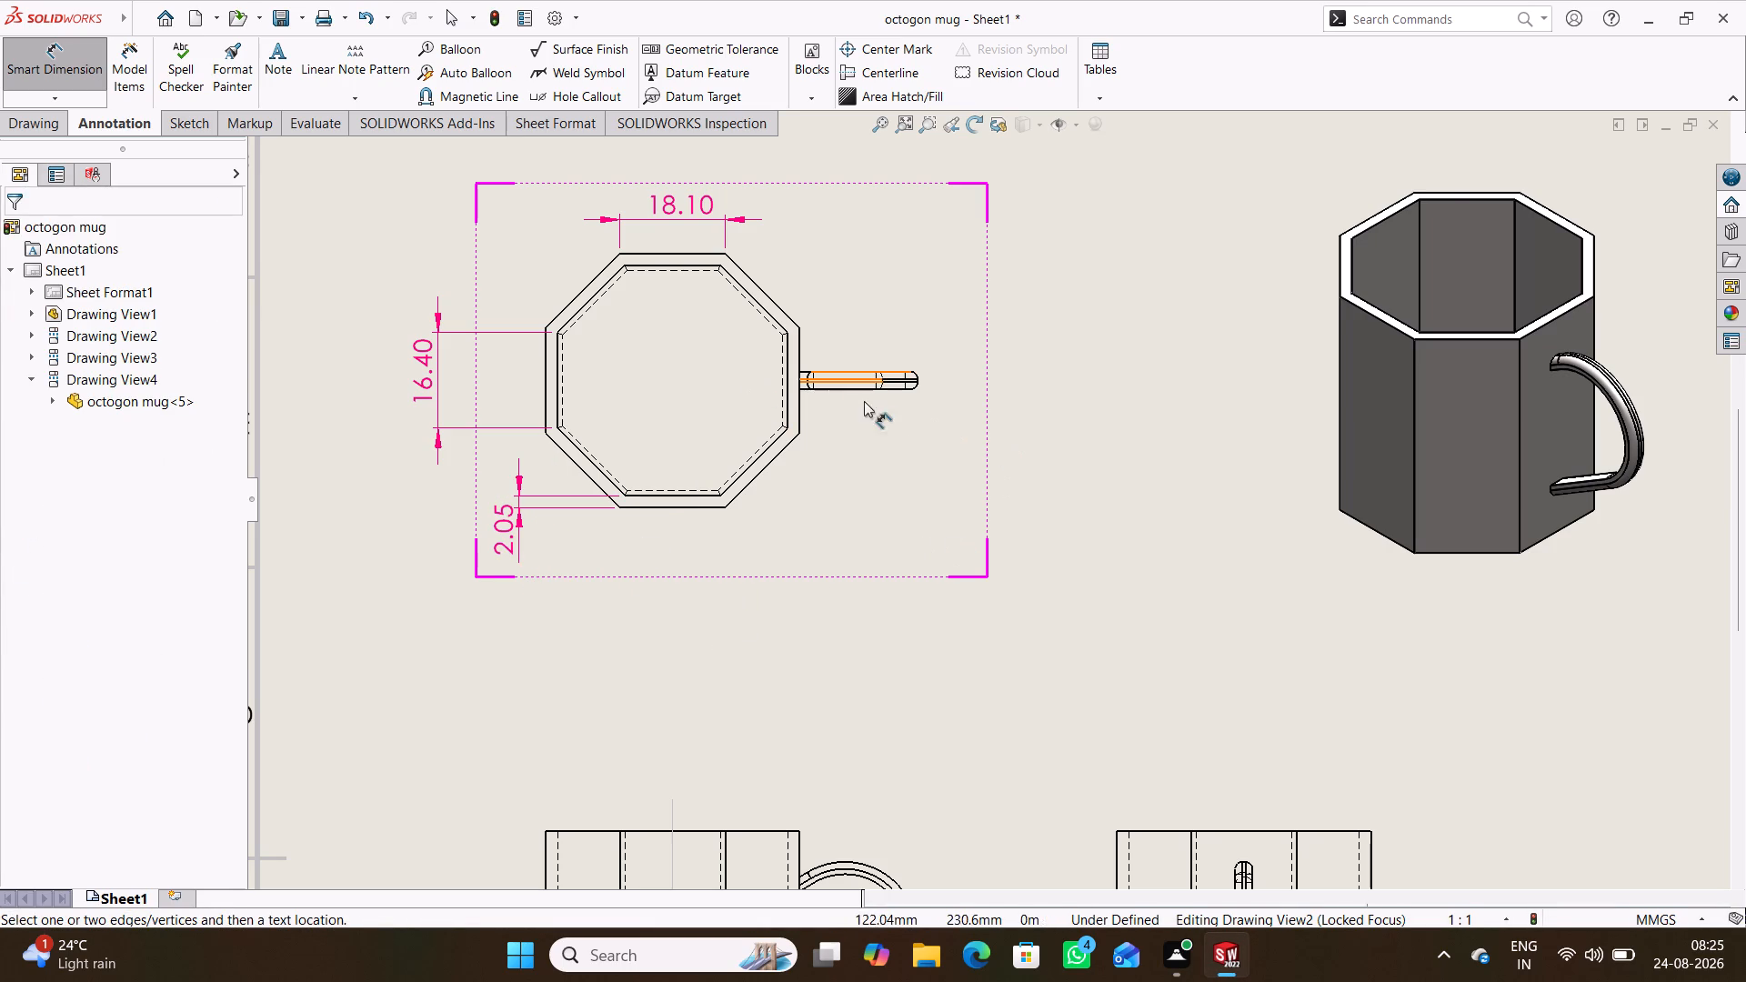
# Dimension the handle's projection from the mug's outer face to the handle tip in the top view, placing it below the handle.
pyautogui.scroll(-3, 910, 412)
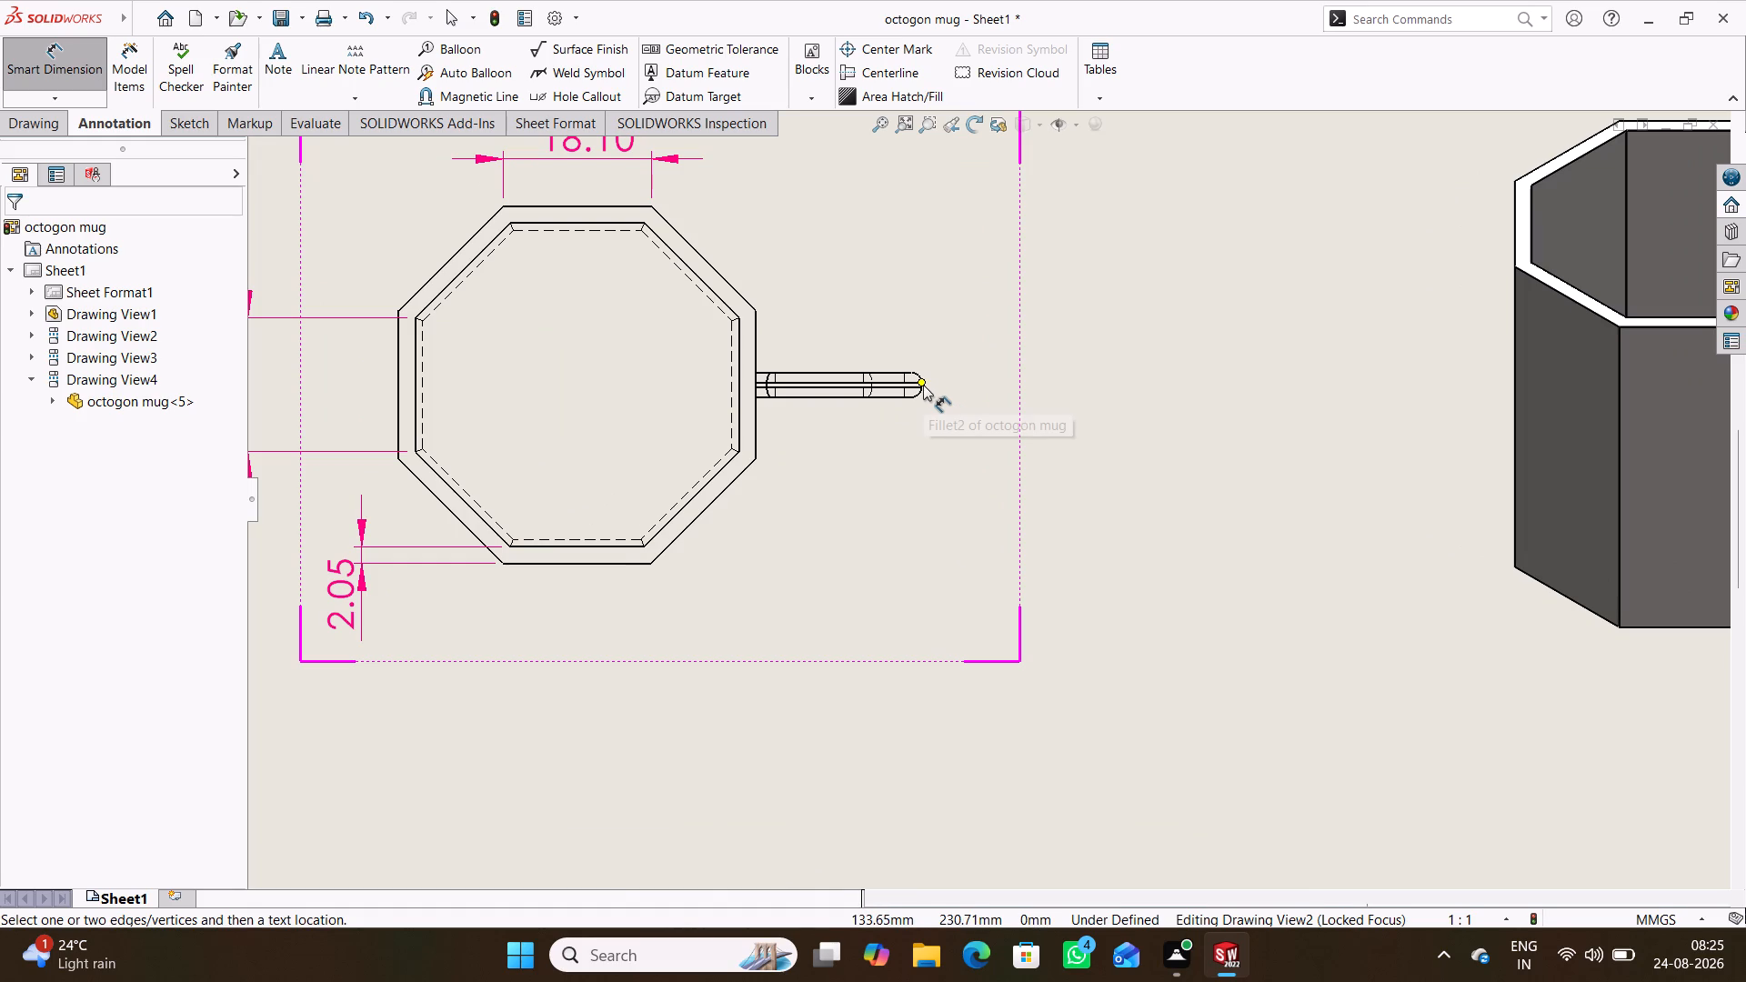
pyautogui.scroll(-2, 922, 386)
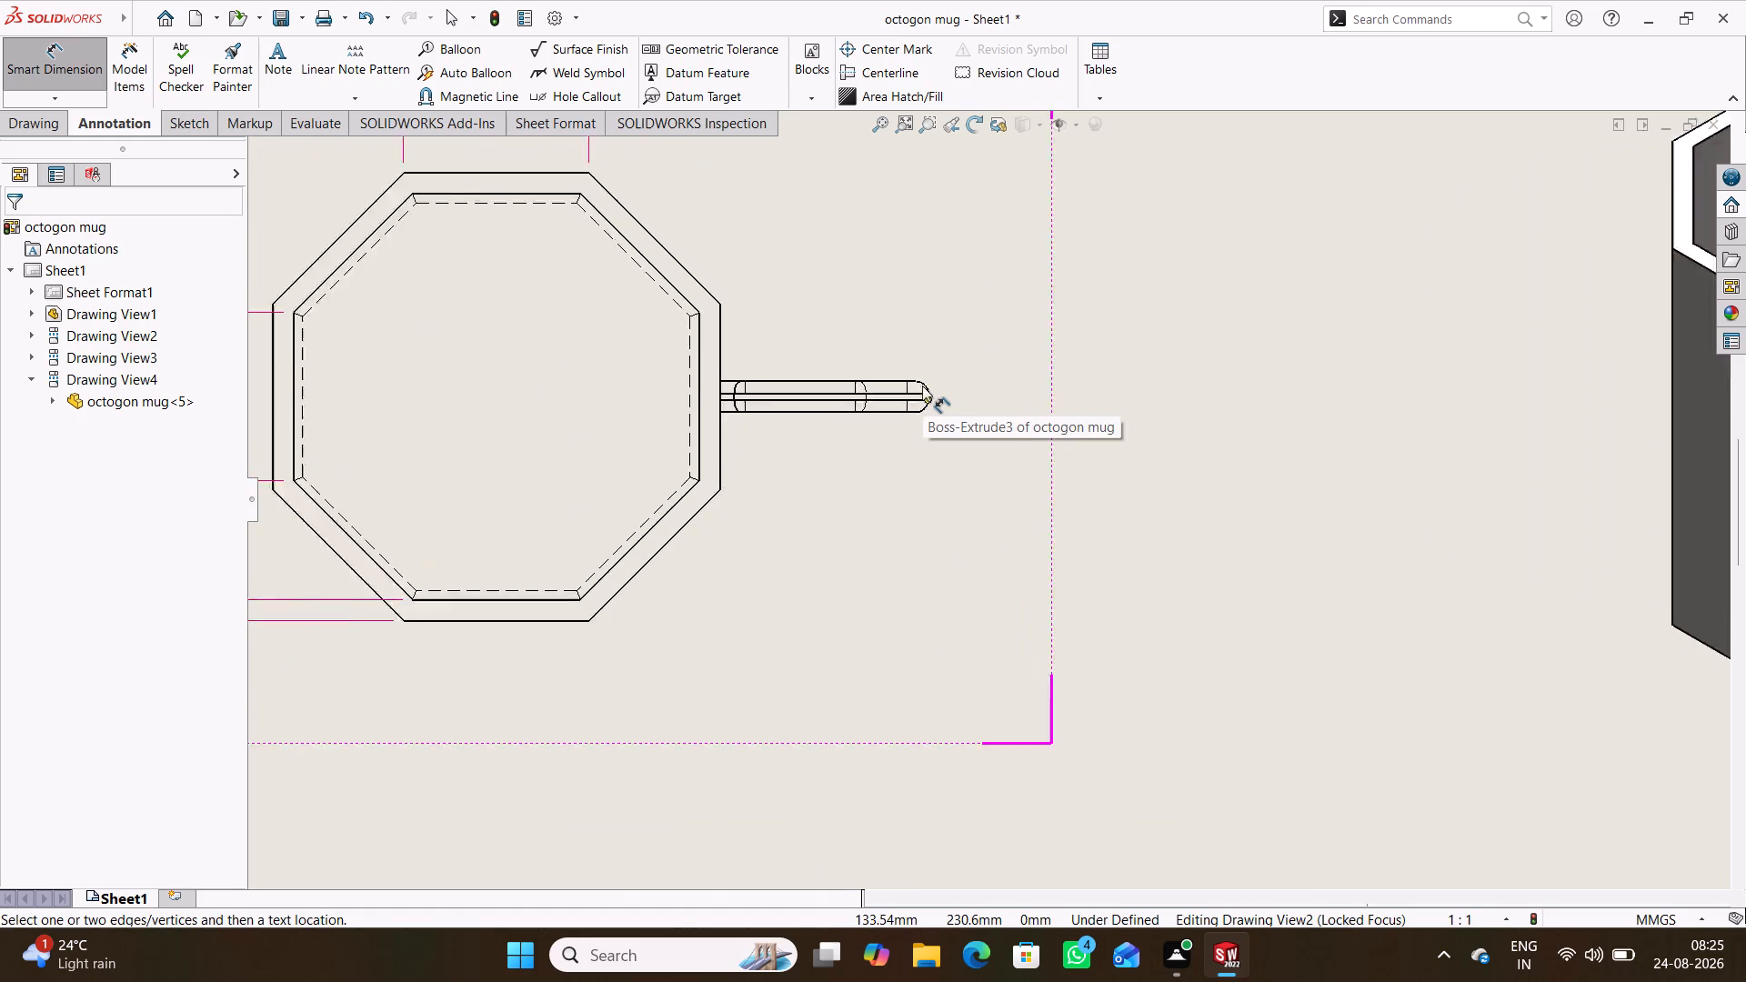
pyautogui.scroll(-1, 922, 386)
pyautogui.click(933, 403)
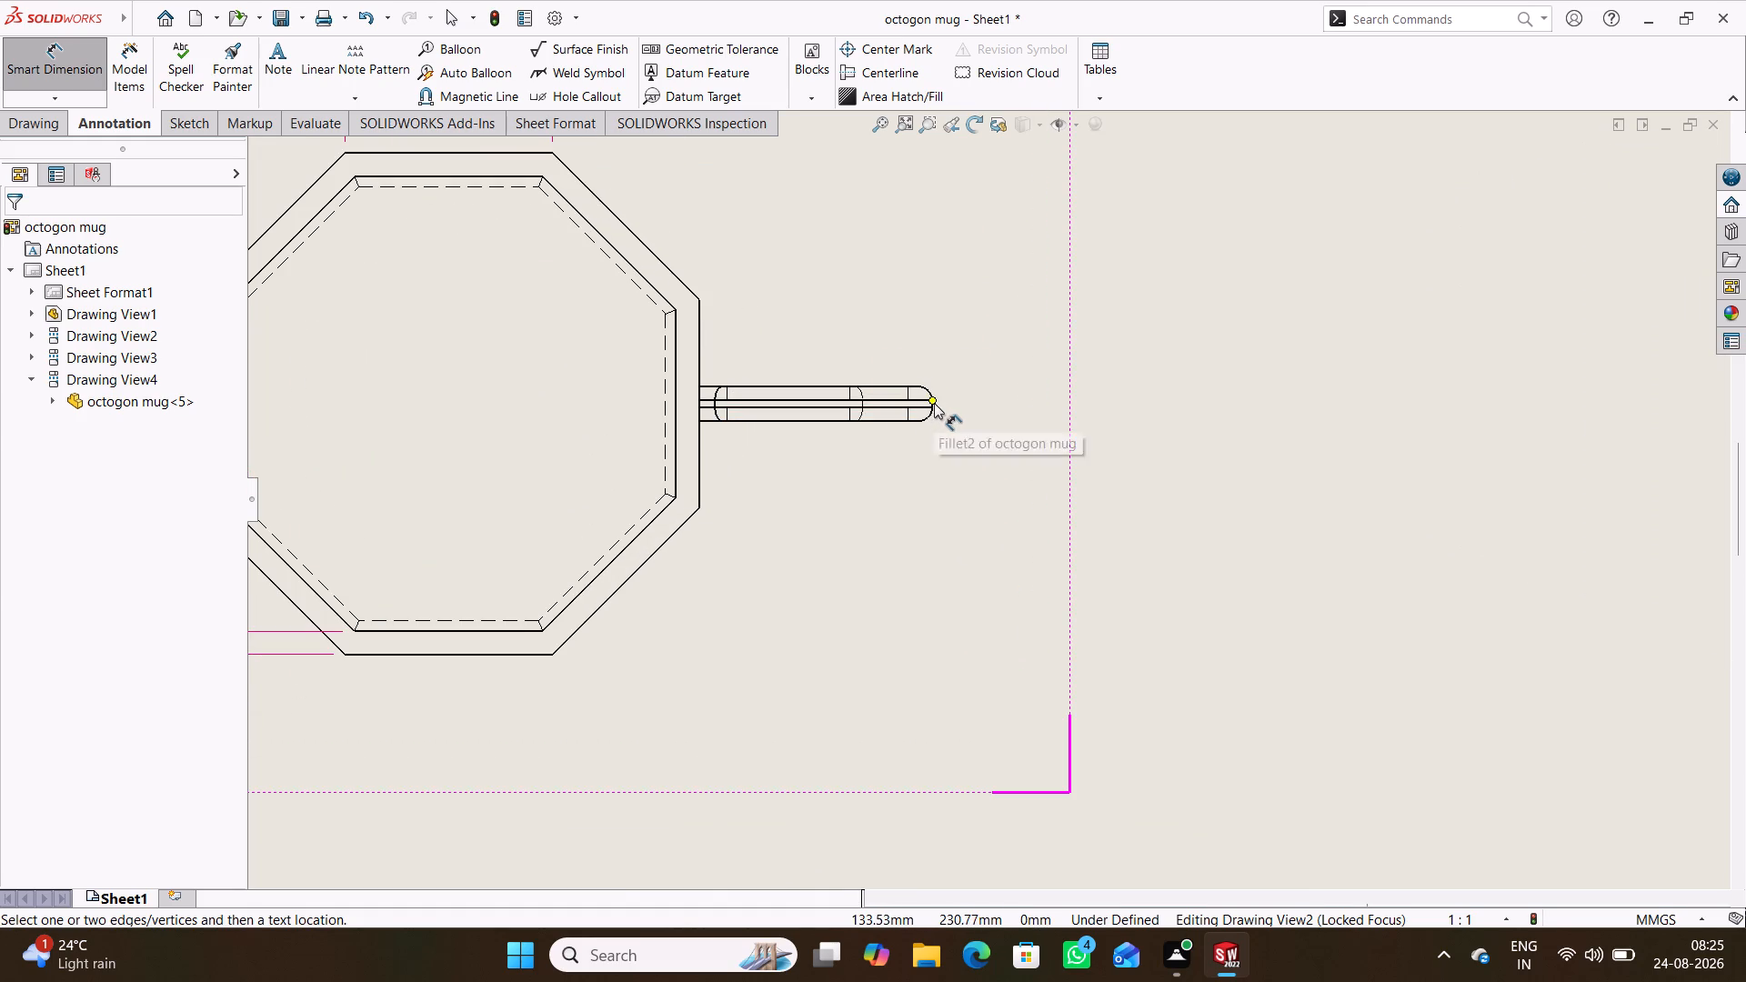
pyautogui.click(702, 389)
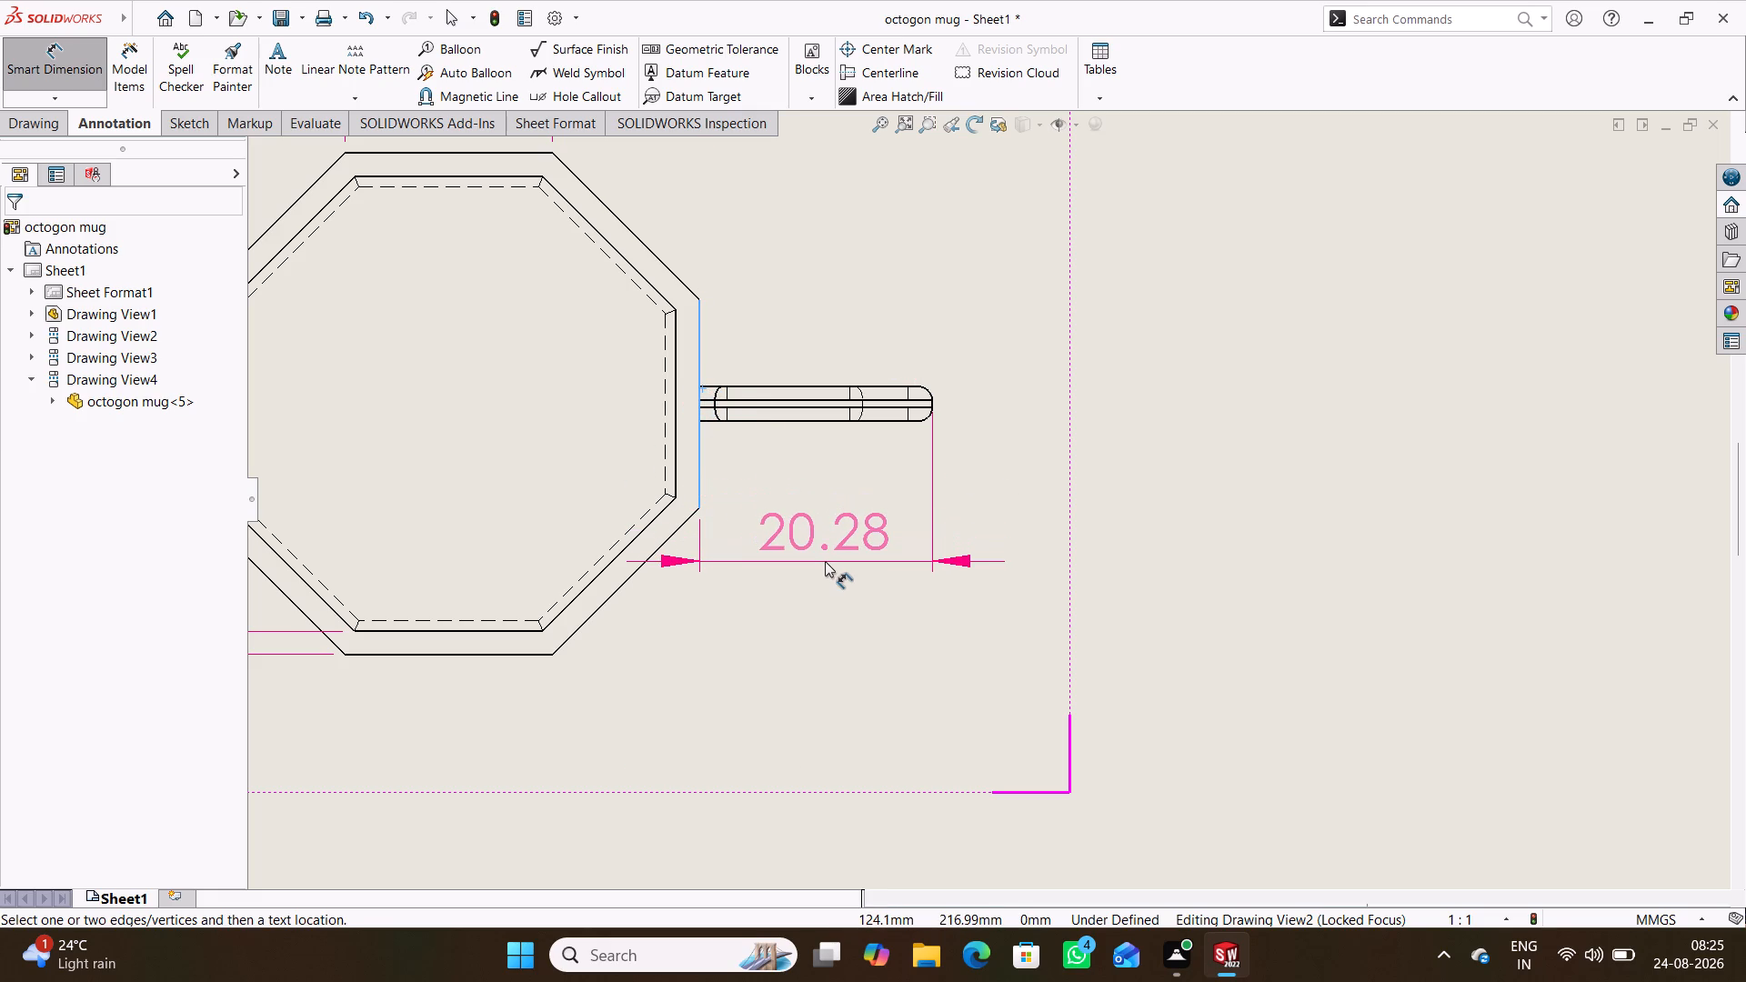
pyautogui.click(825, 561)
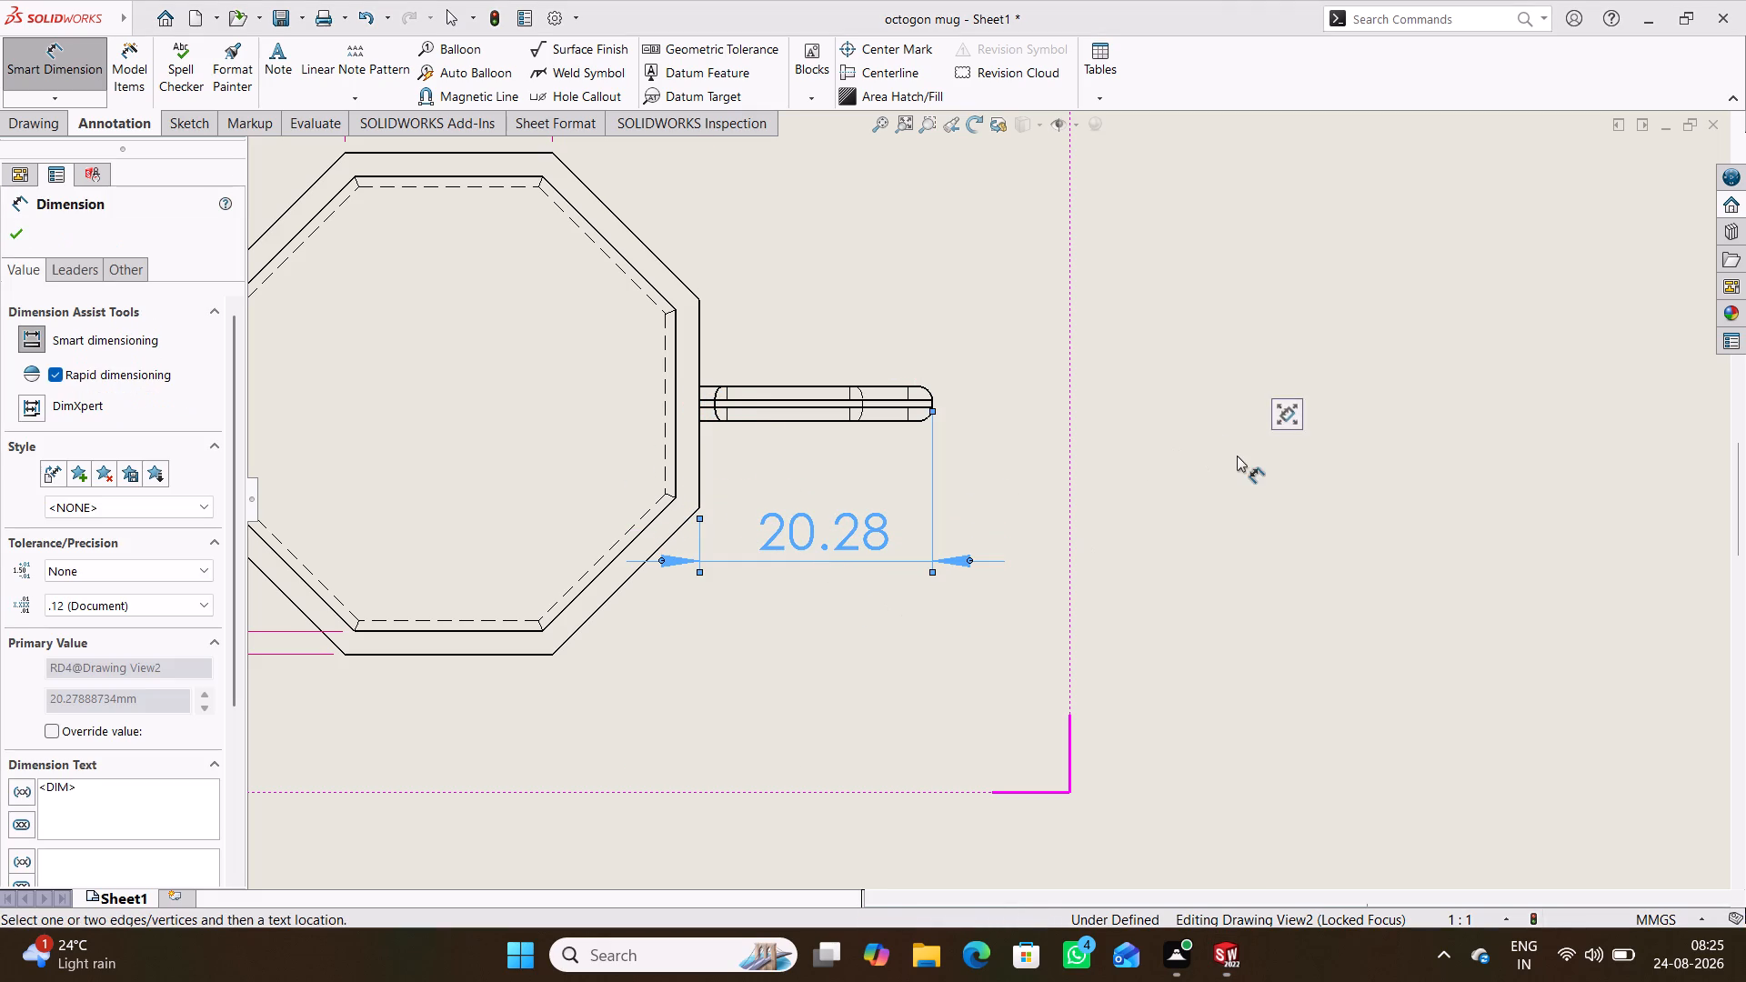
pyautogui.click(1216, 479)
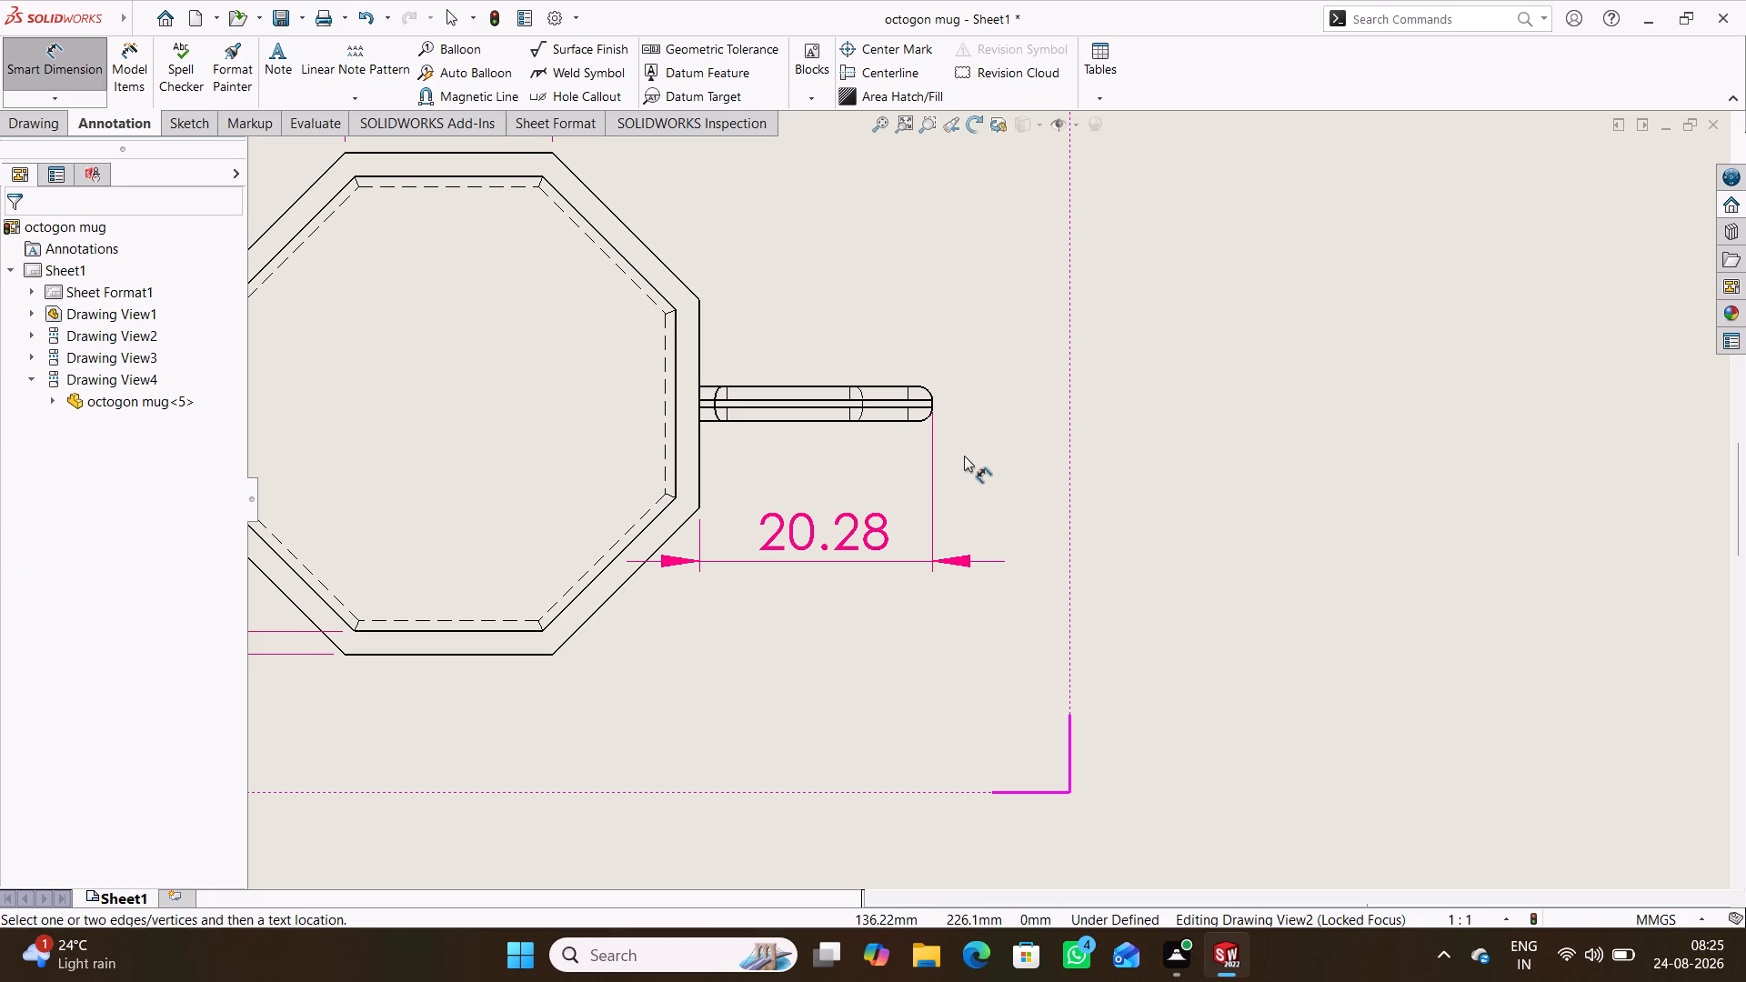
# Dimension the mug body's overall height in the front view, placing the dimension on the side opposite the handle.
pyautogui.scroll(3, 856, 669)
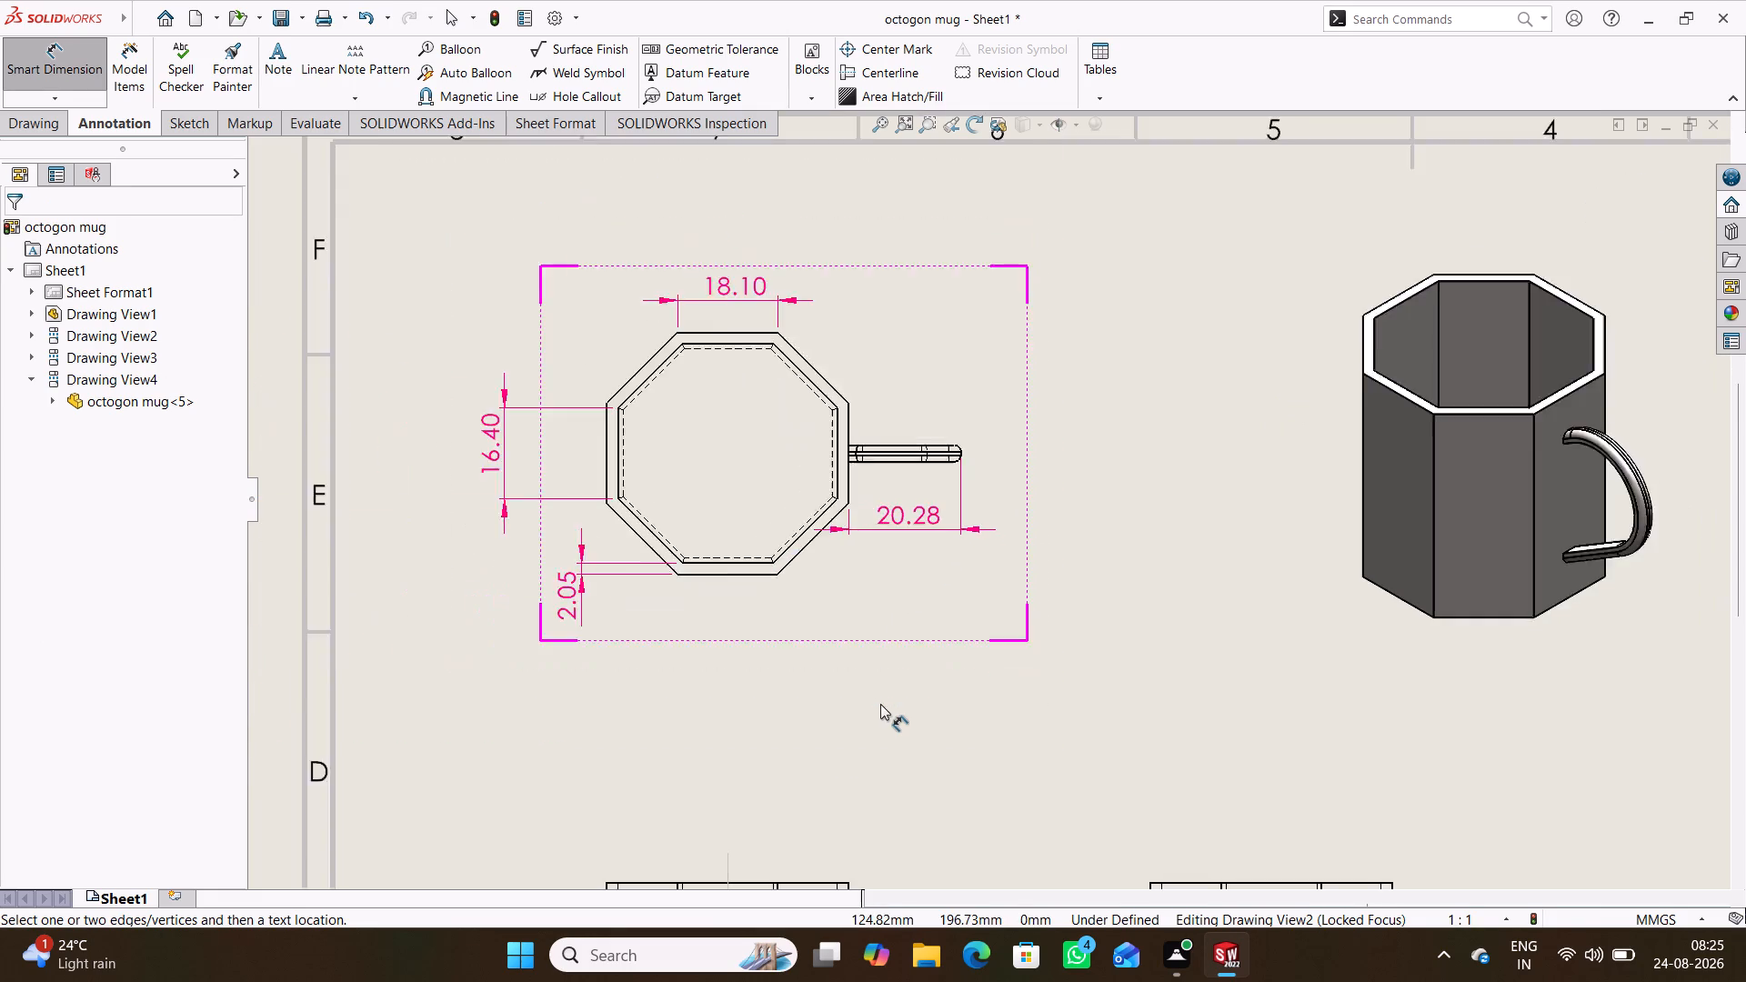
pyautogui.scroll(4, 880, 704)
pyautogui.scroll(3, 940, 765)
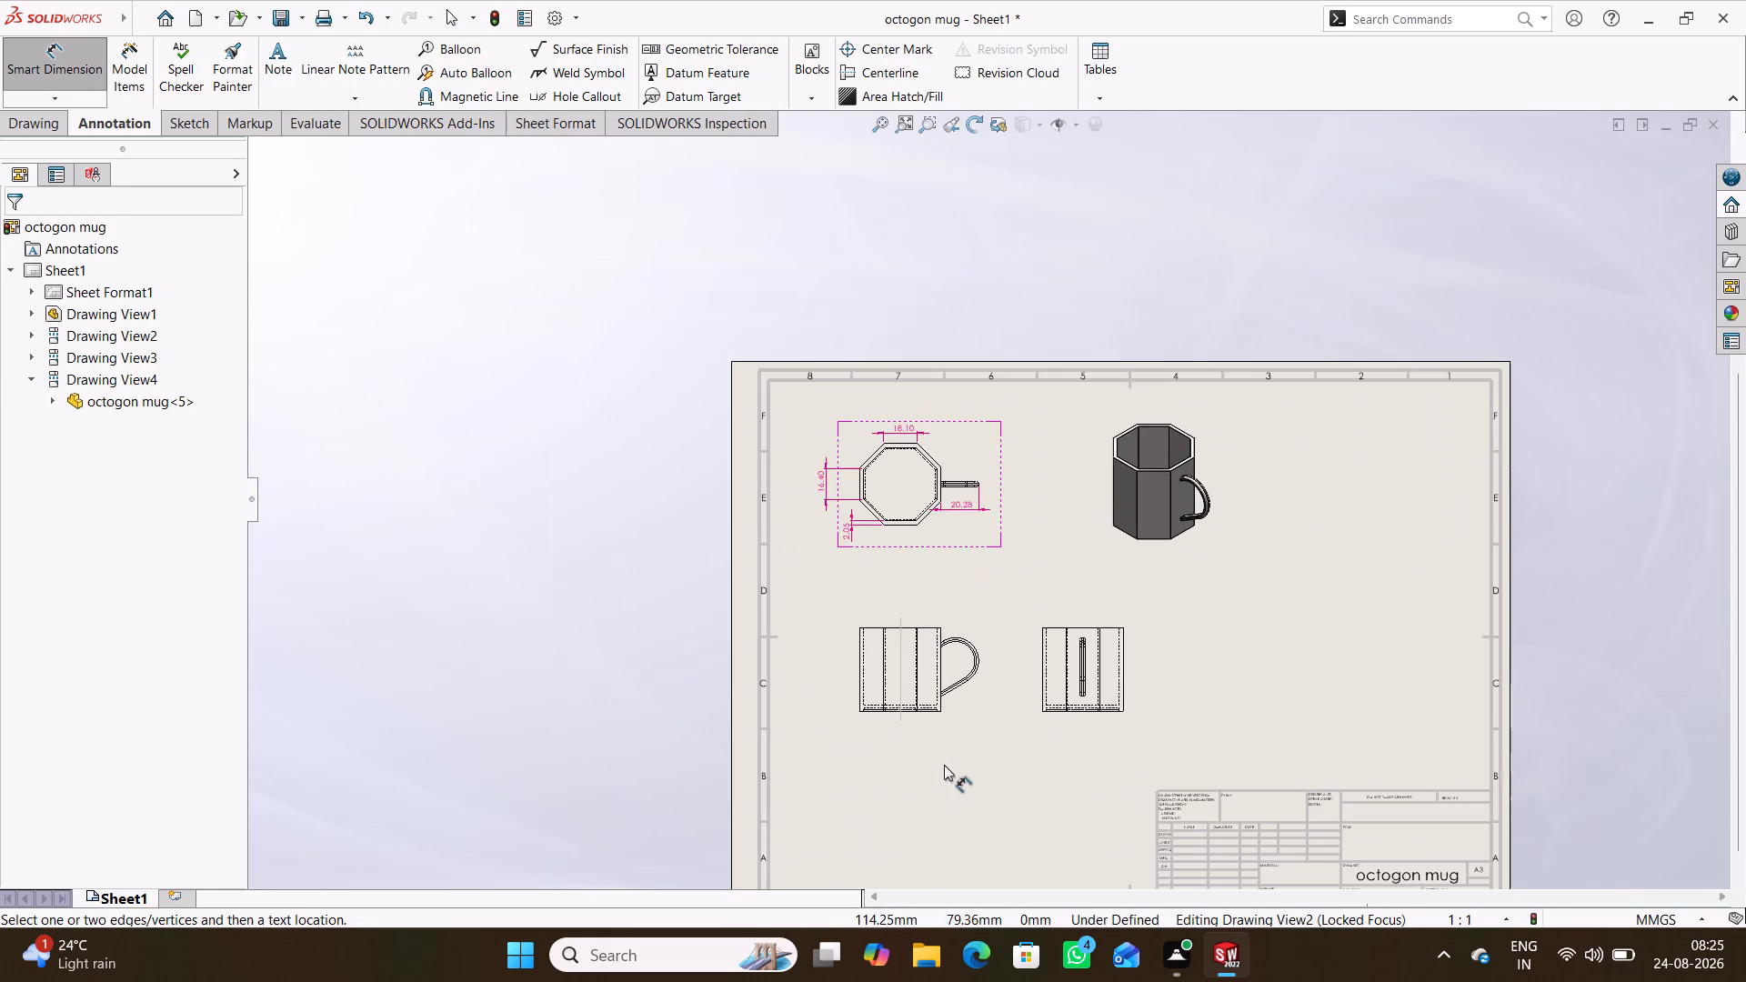
pyautogui.scroll(-2, 948, 758)
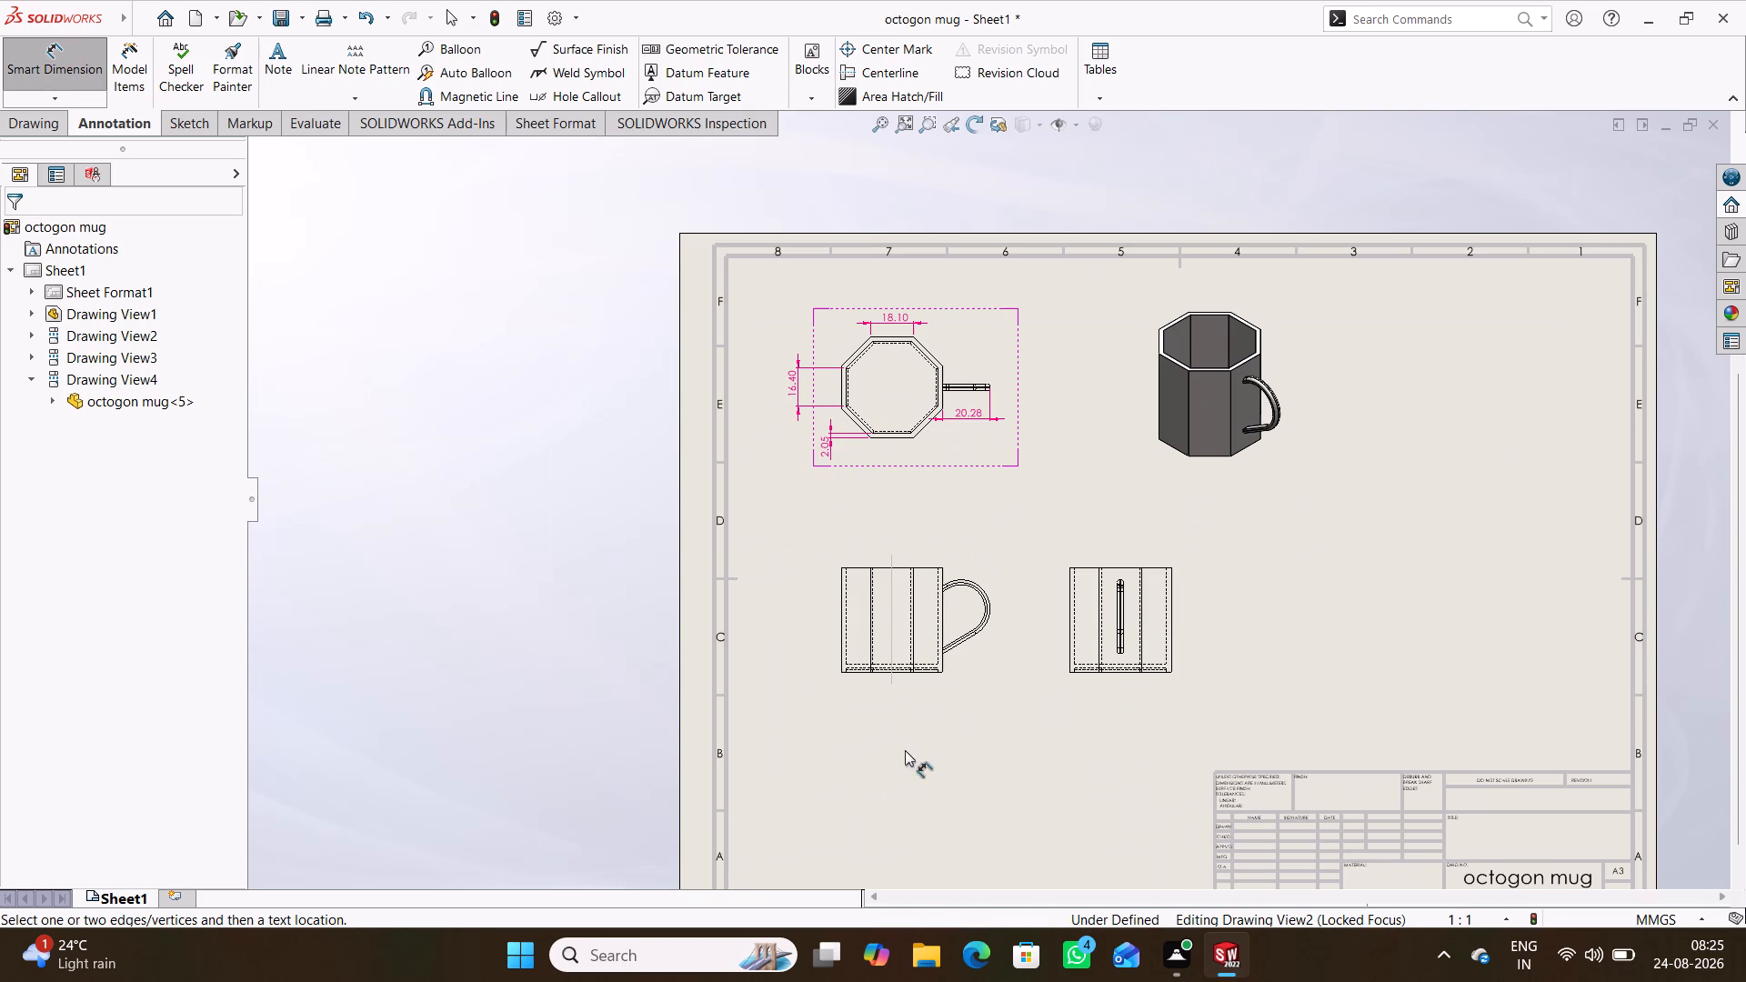
pyautogui.scroll(-6, 858, 605)
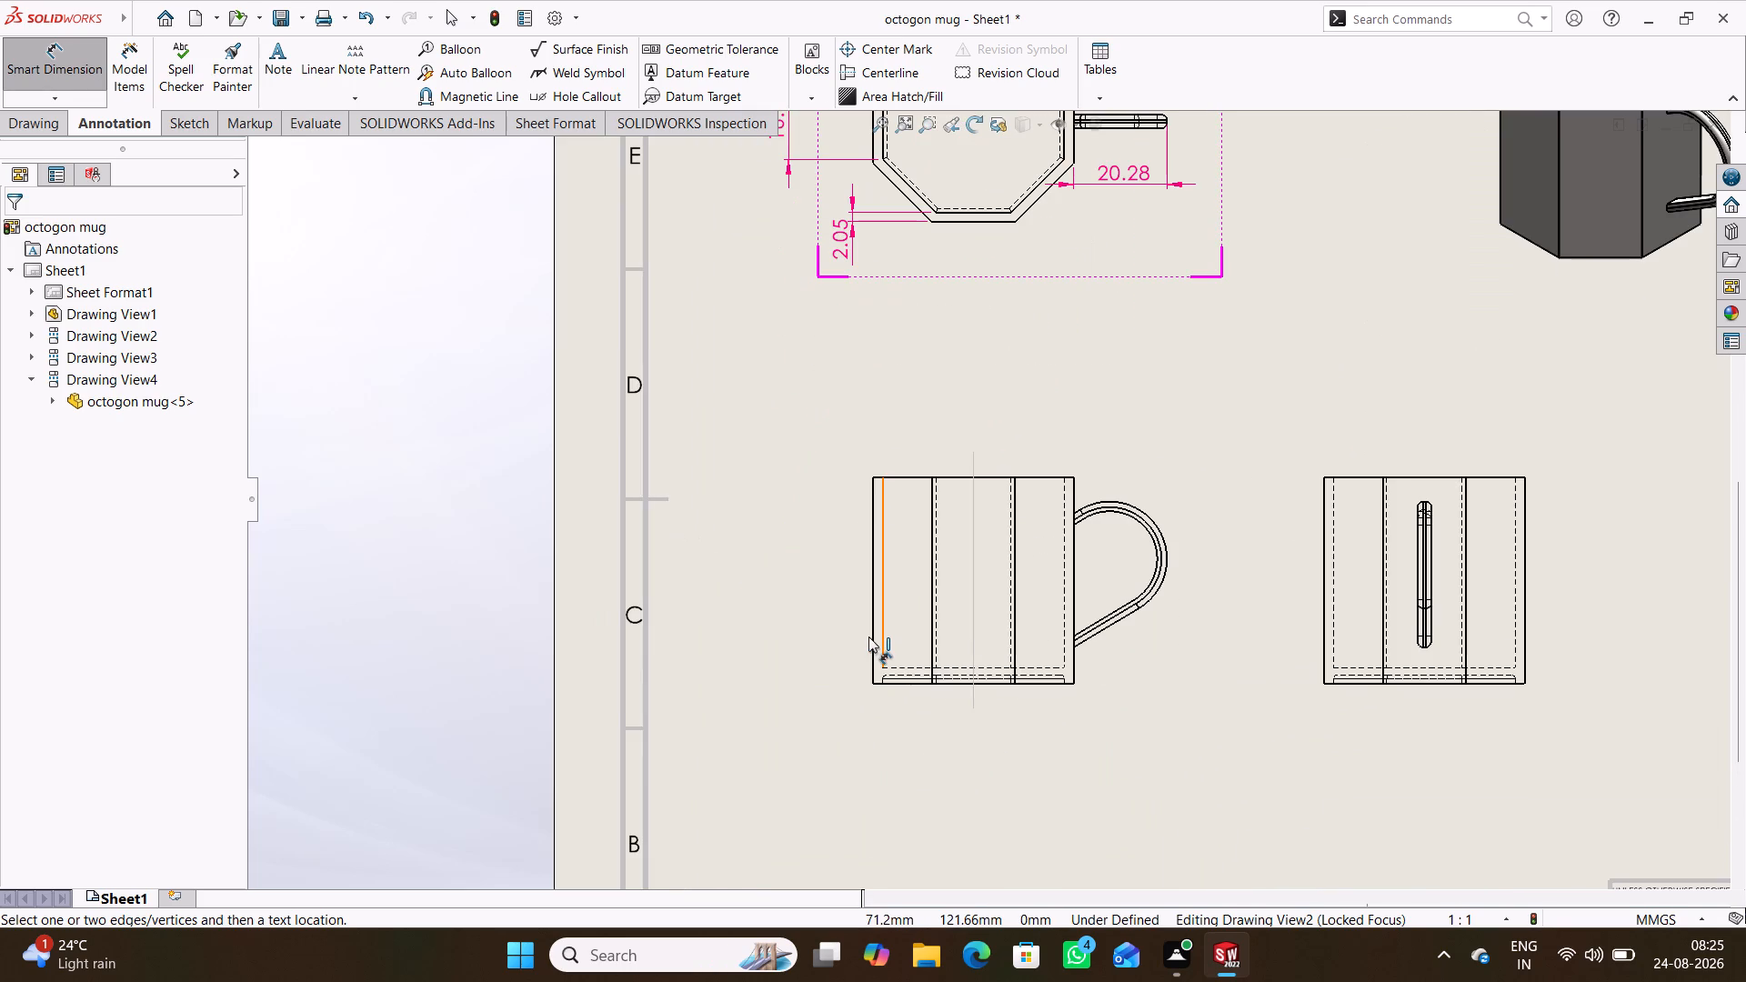
pyautogui.click(873, 576)
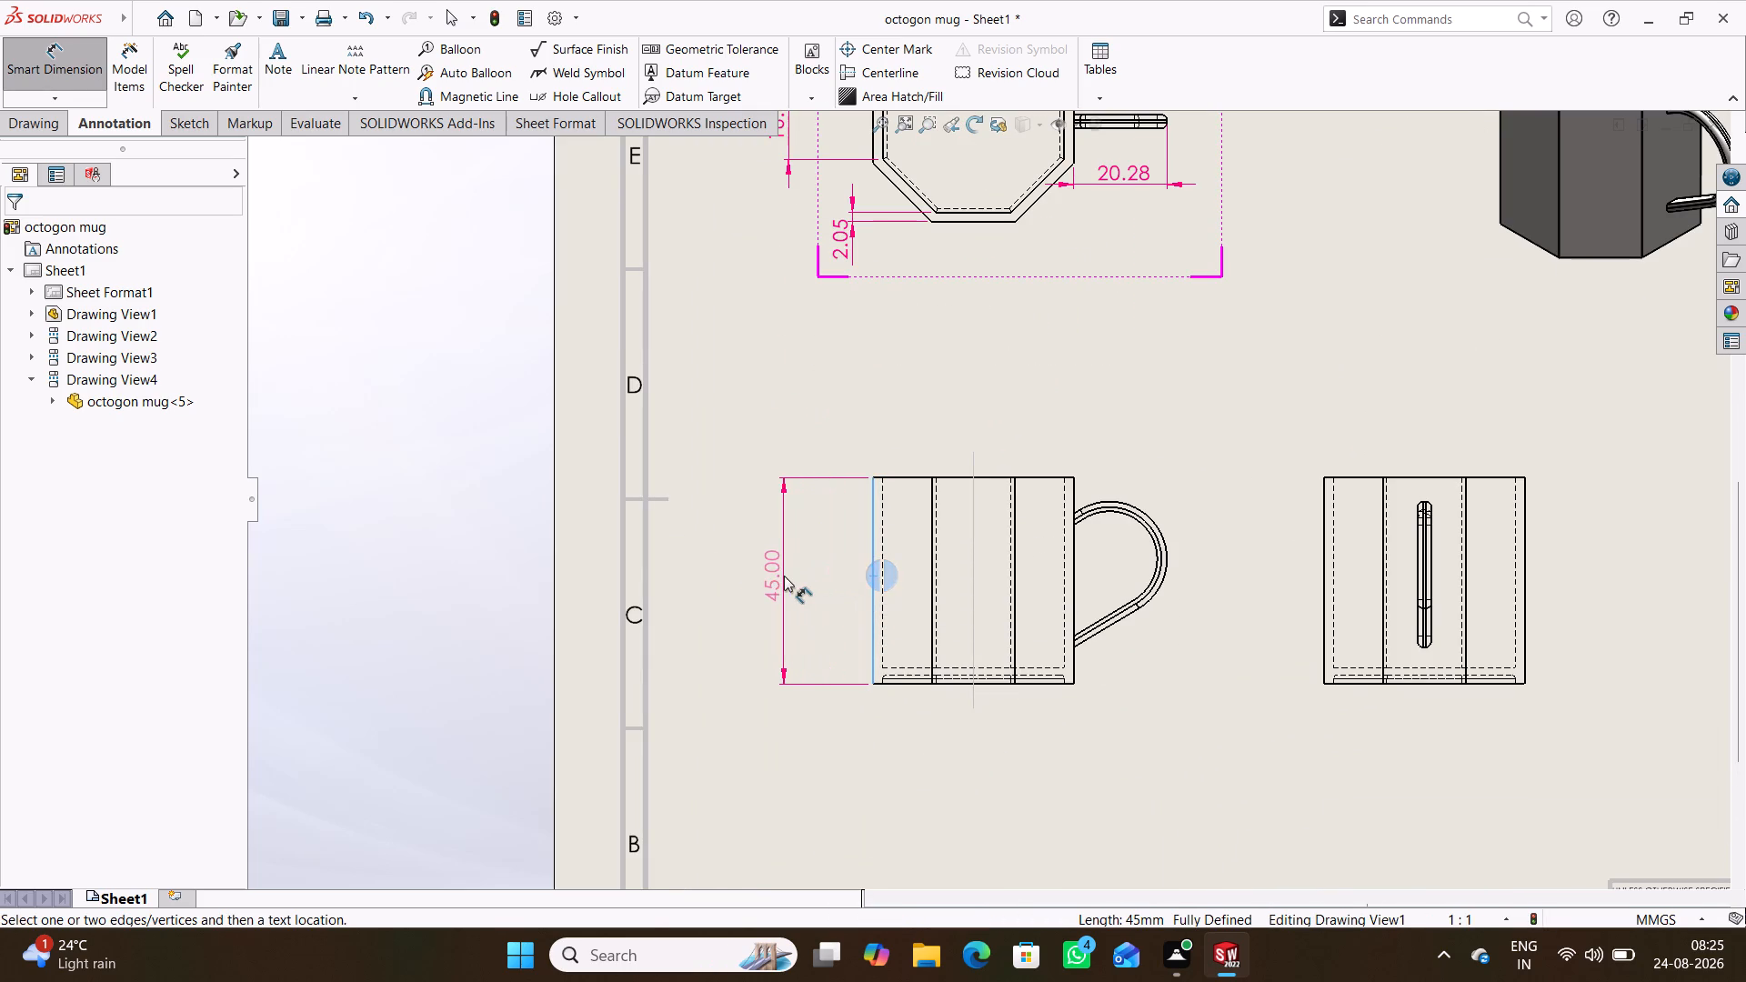
pyautogui.click(784, 576)
pyautogui.click(747, 787)
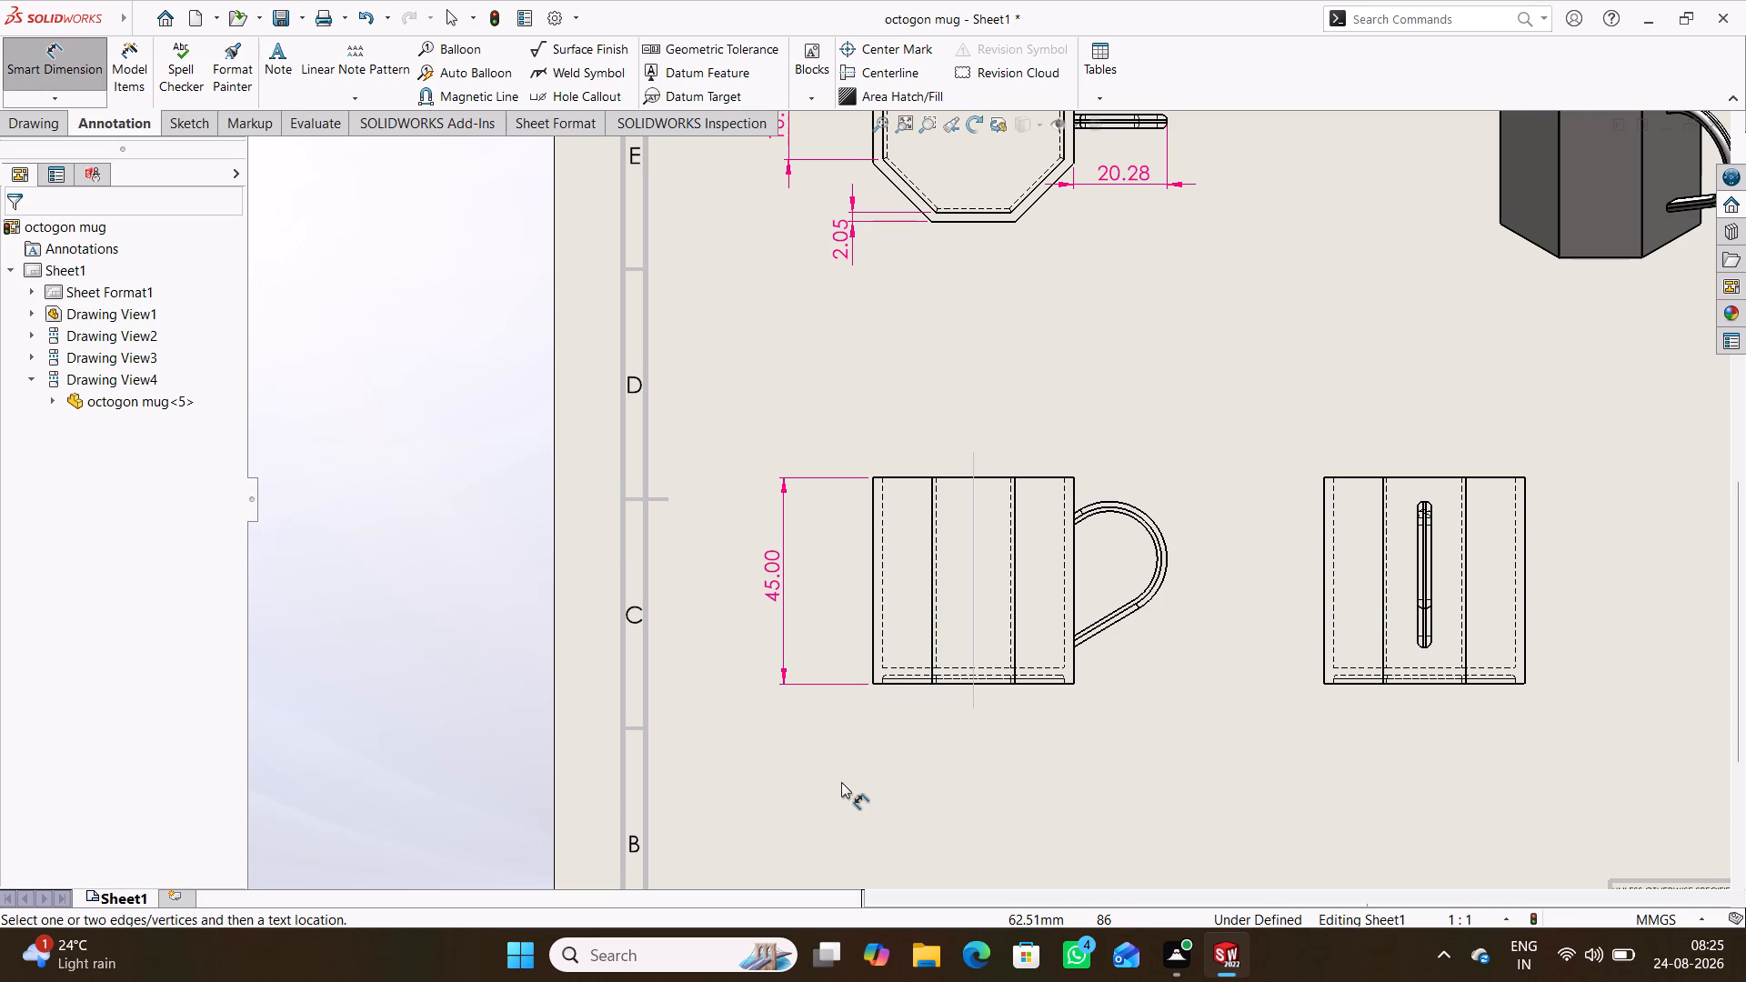
# Add a radius dimension to the hidden fillet of the base recess in the front view, on the side opposite the handle.
pyautogui.scroll(1, 841, 782)
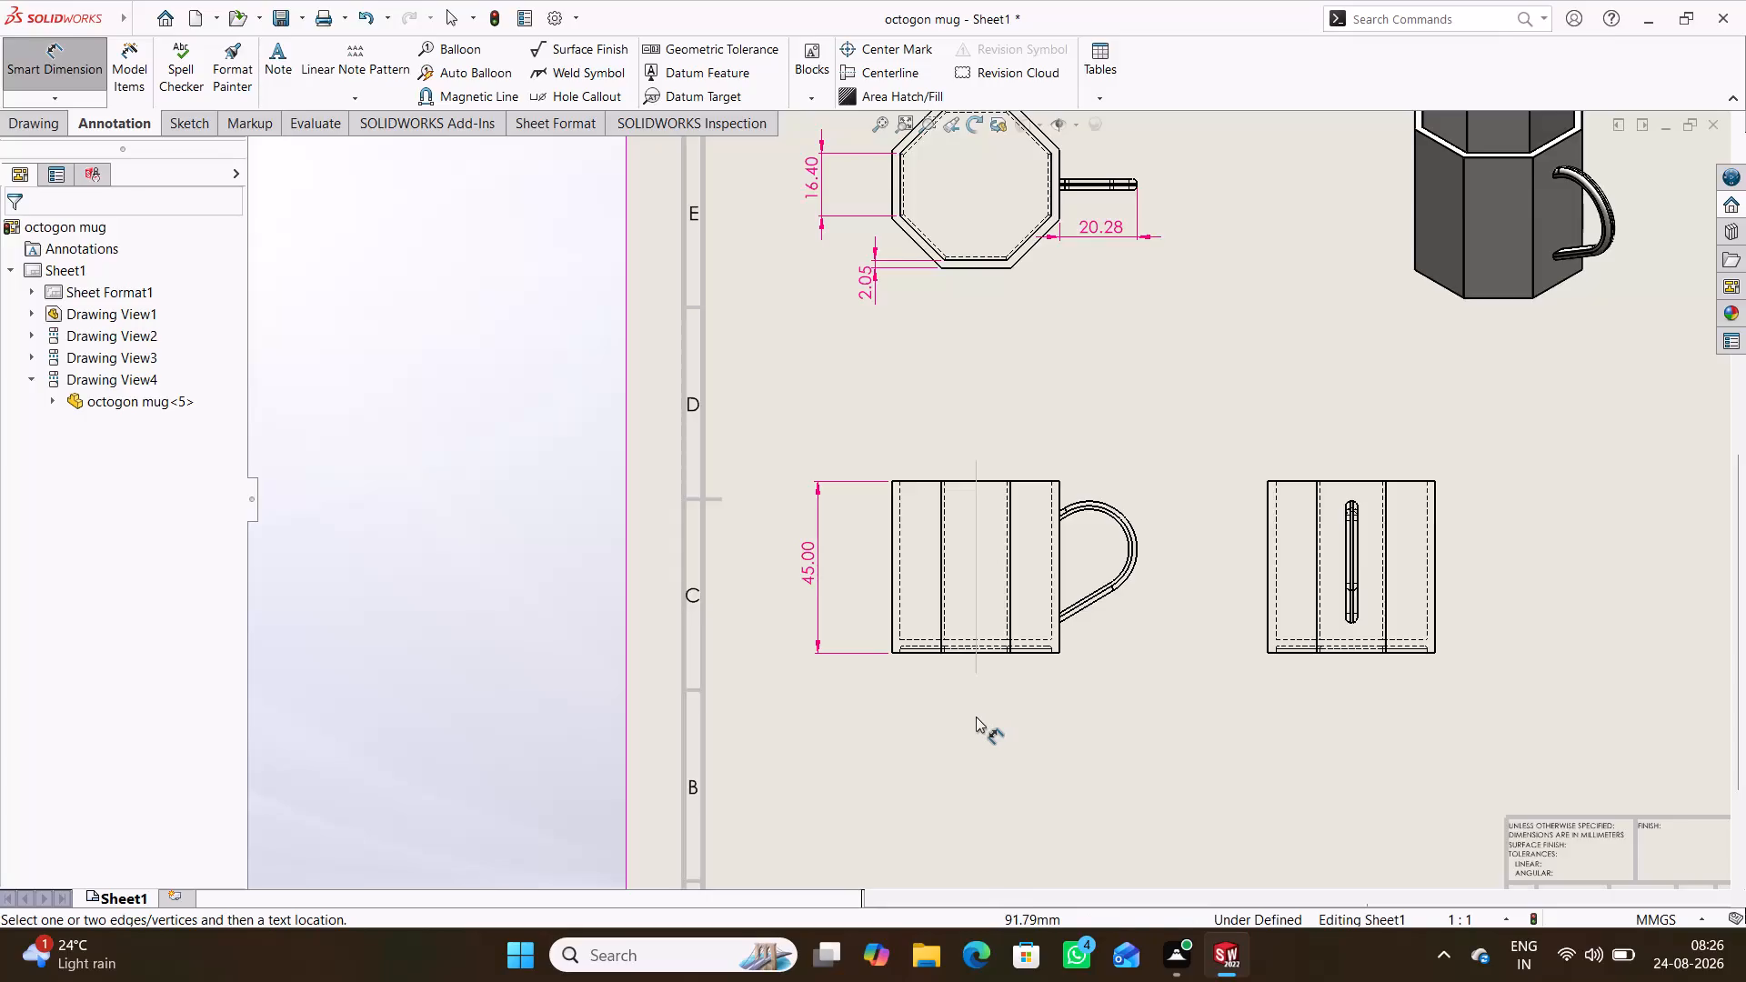
pyautogui.scroll(-5, 976, 716)
pyautogui.scroll(-2, 1007, 536)
pyautogui.scroll(-3, 871, 570)
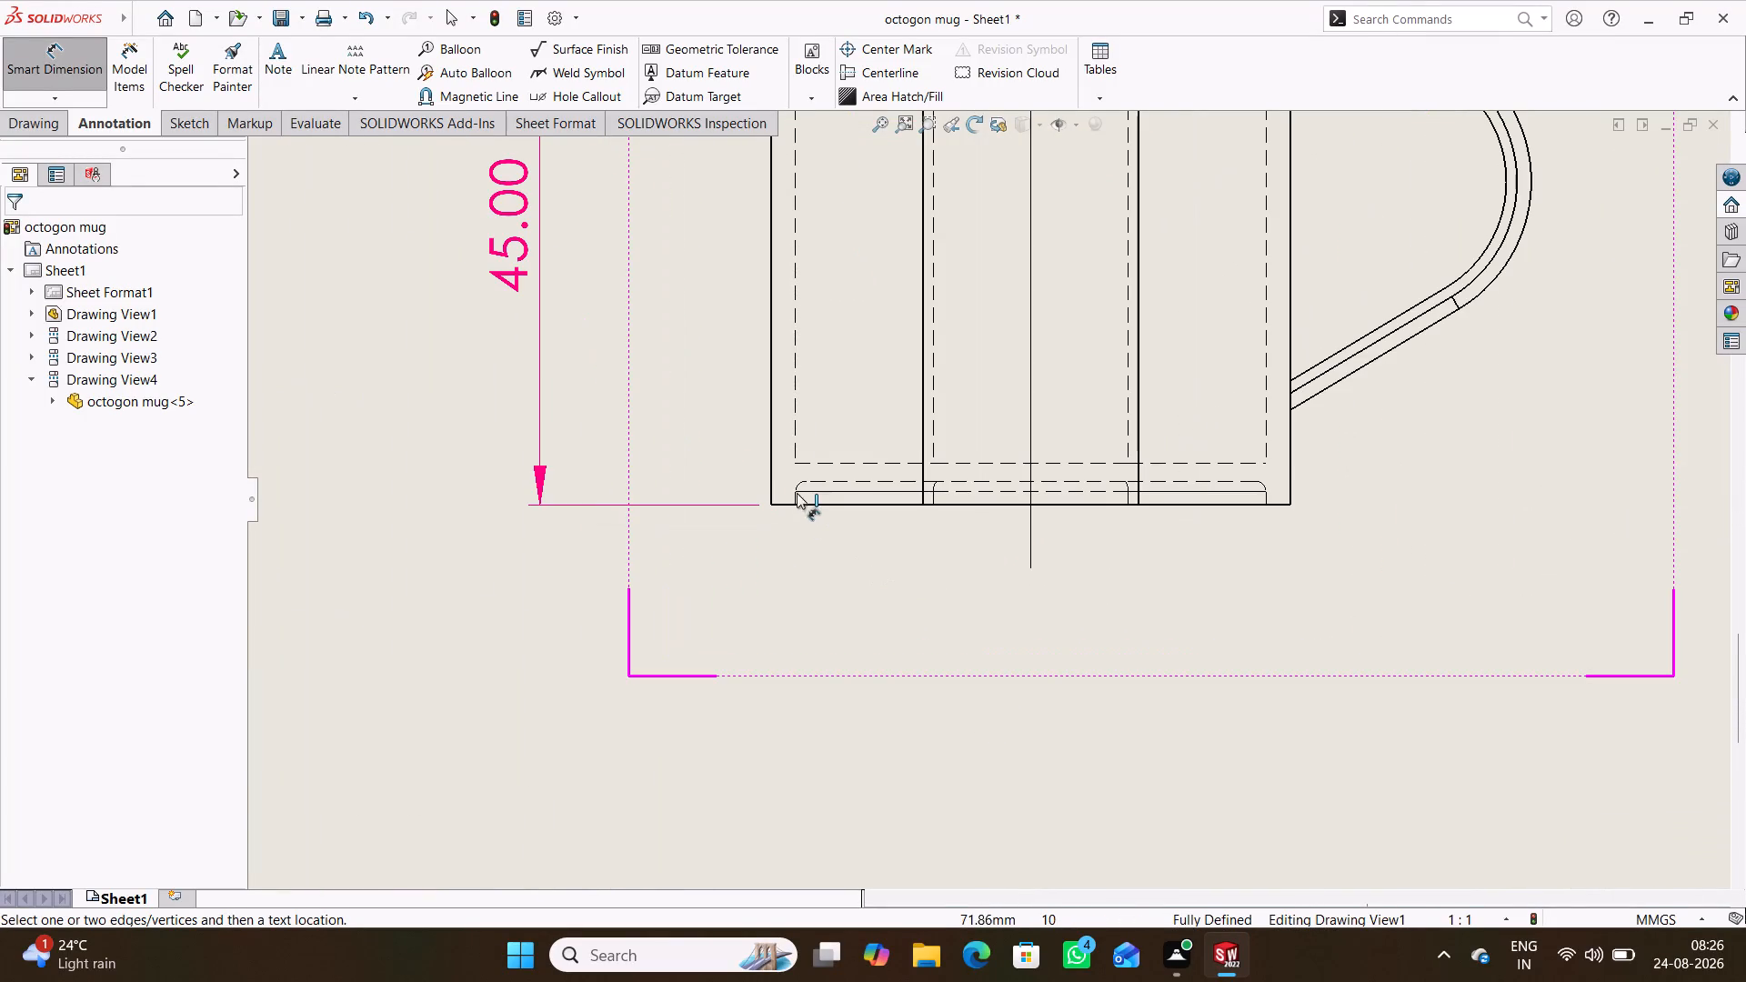
pyautogui.click(799, 486)
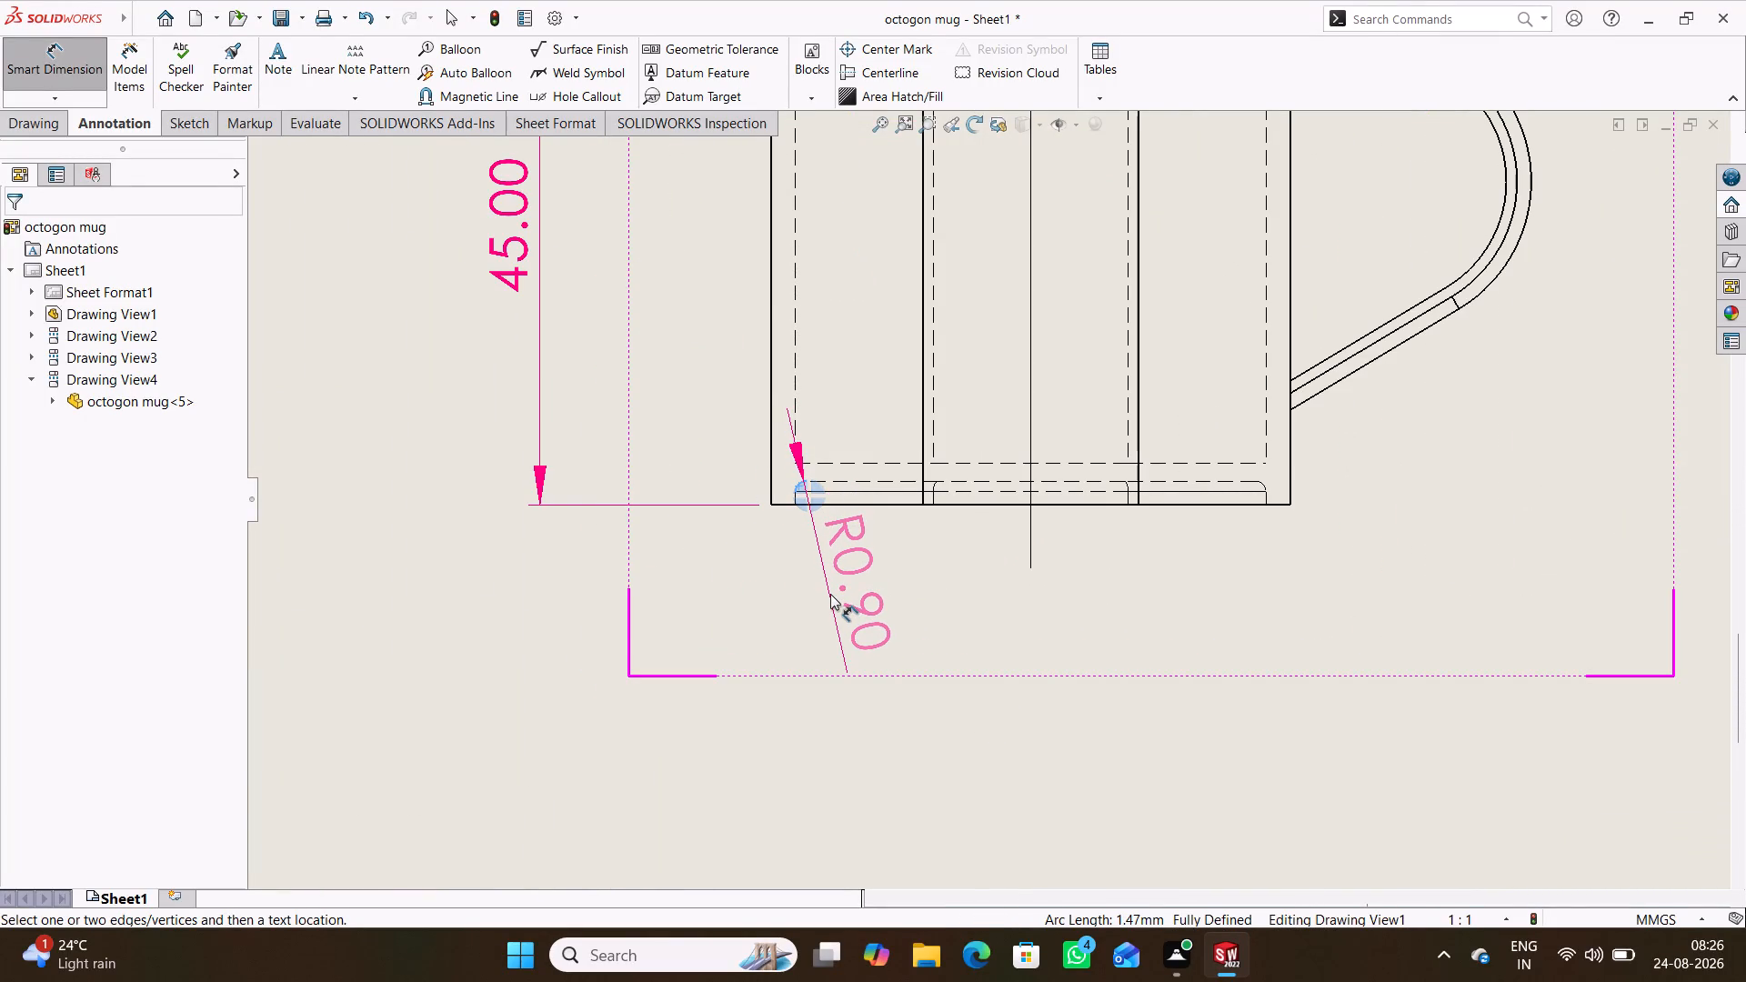
pyautogui.click(830, 594)
pyautogui.click(931, 608)
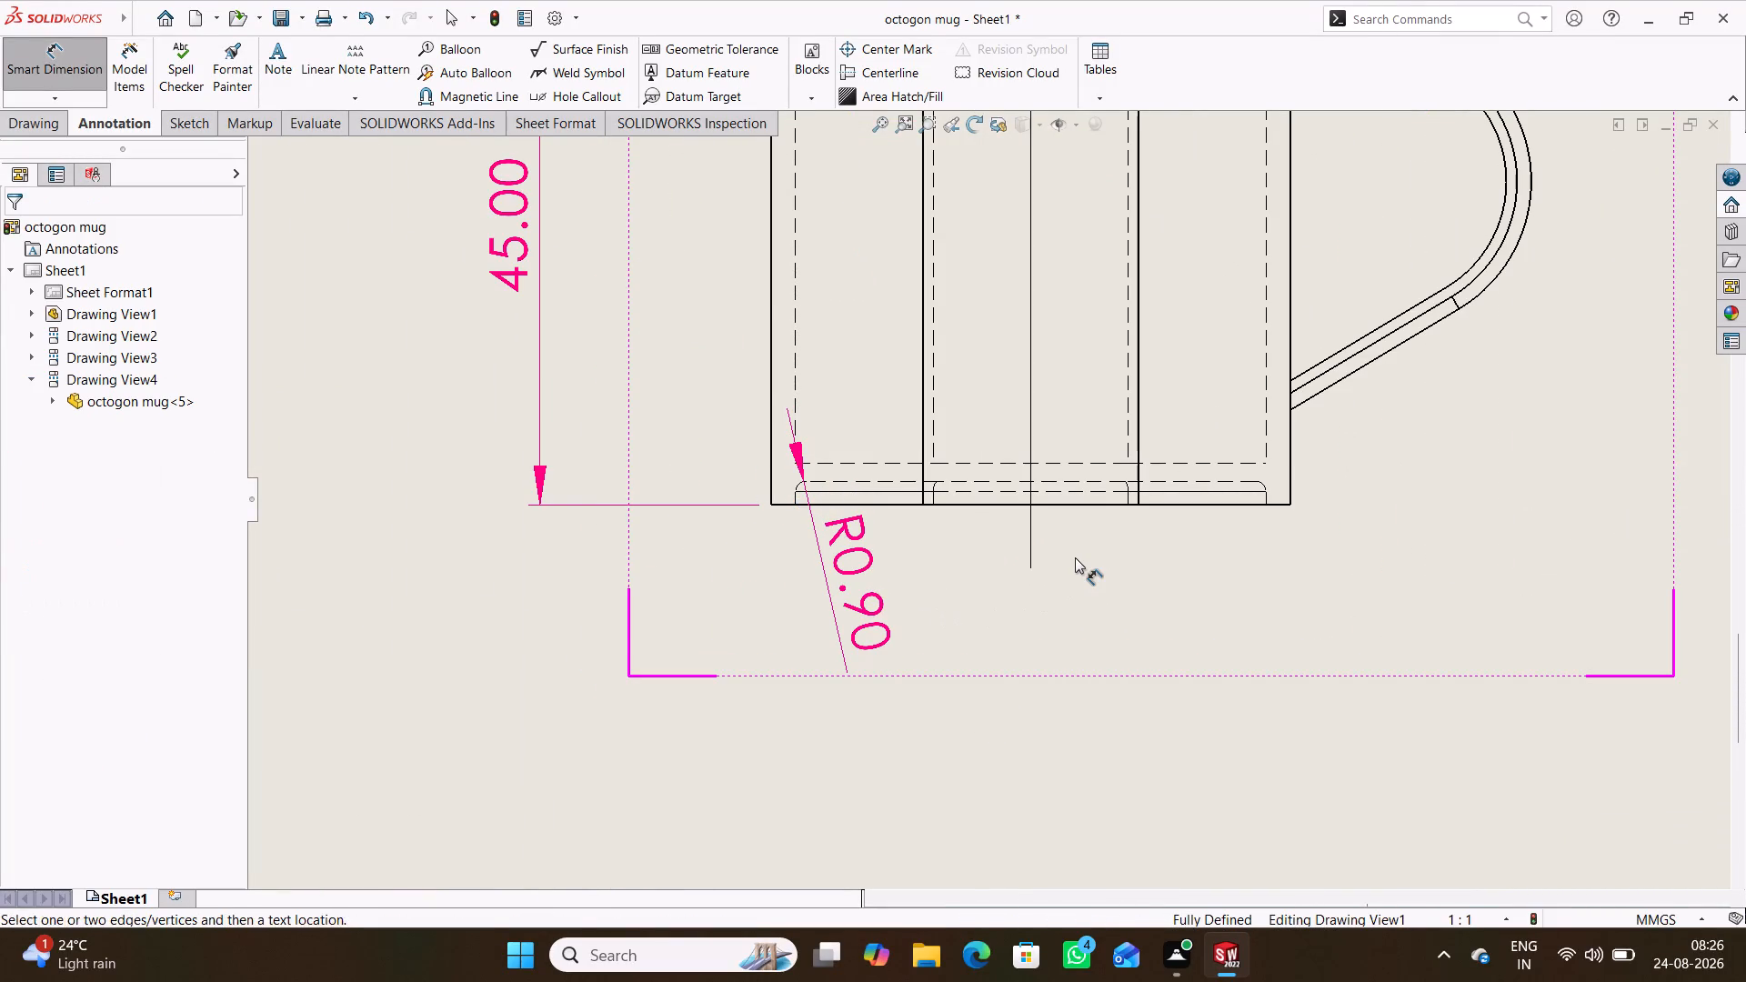
# Dimension the floor thickness between the hidden base recess line and inner floor line in the front view, placing it below the mug.
pyautogui.scroll(-1, 1080, 543)
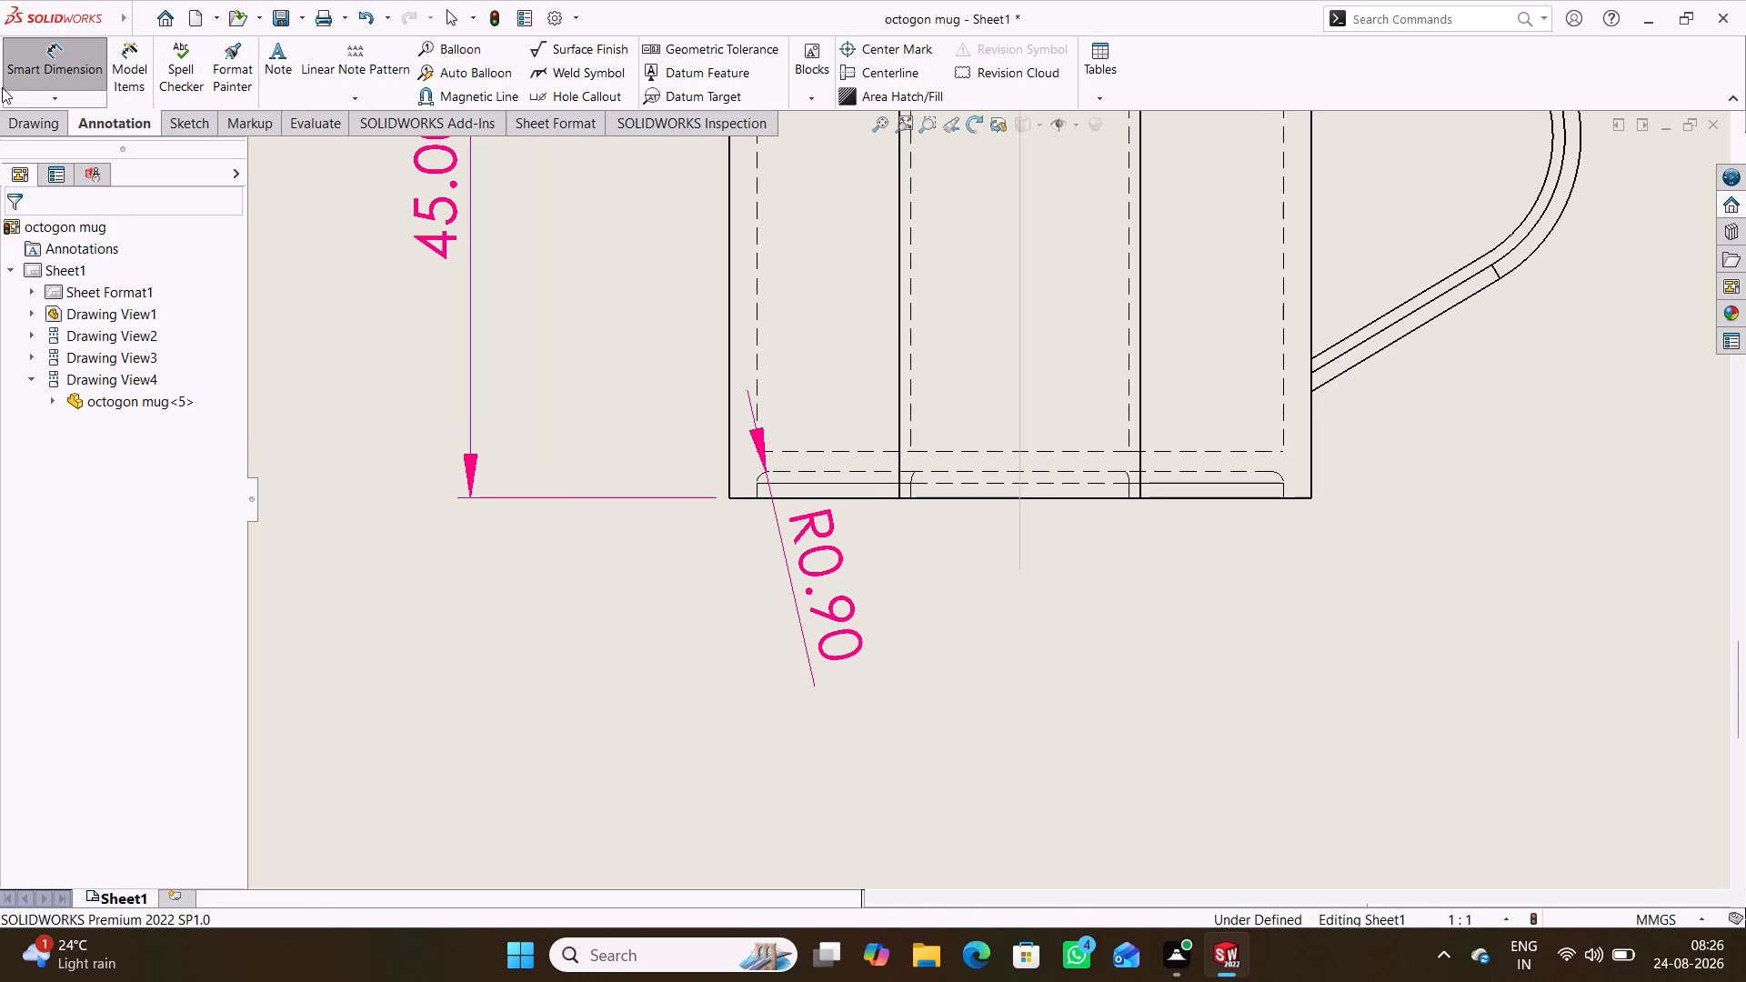
pyautogui.click(1191, 470)
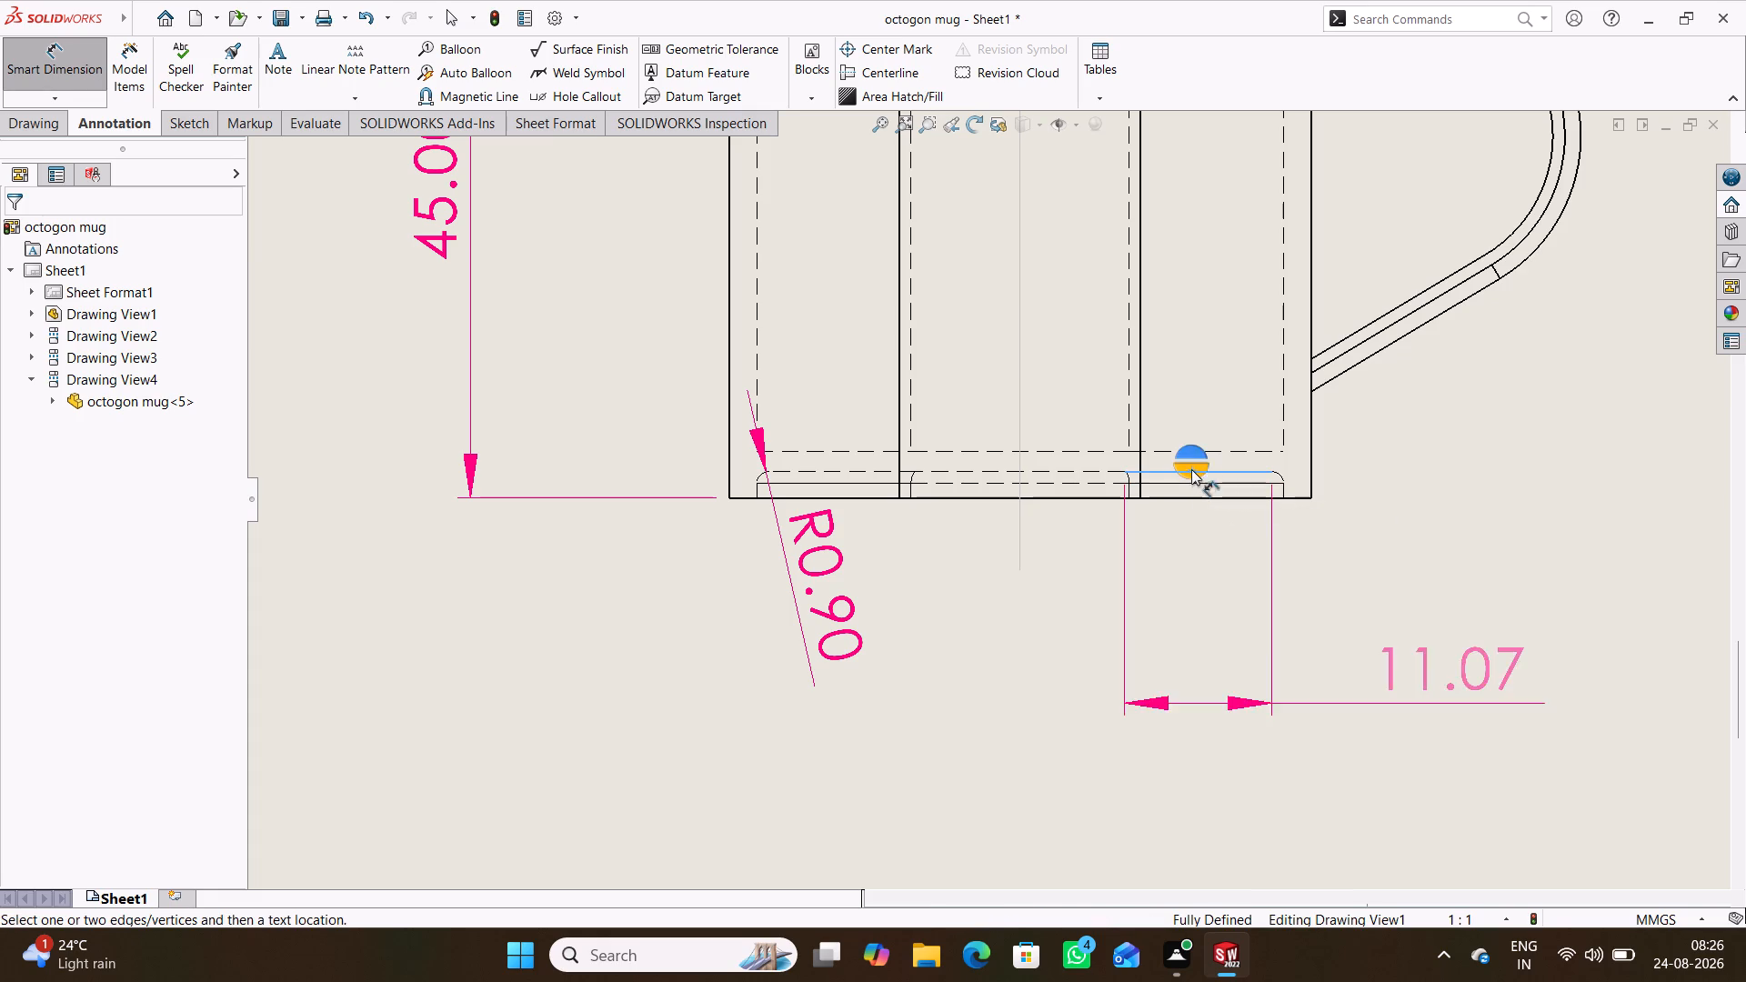
pyautogui.click(1229, 450)
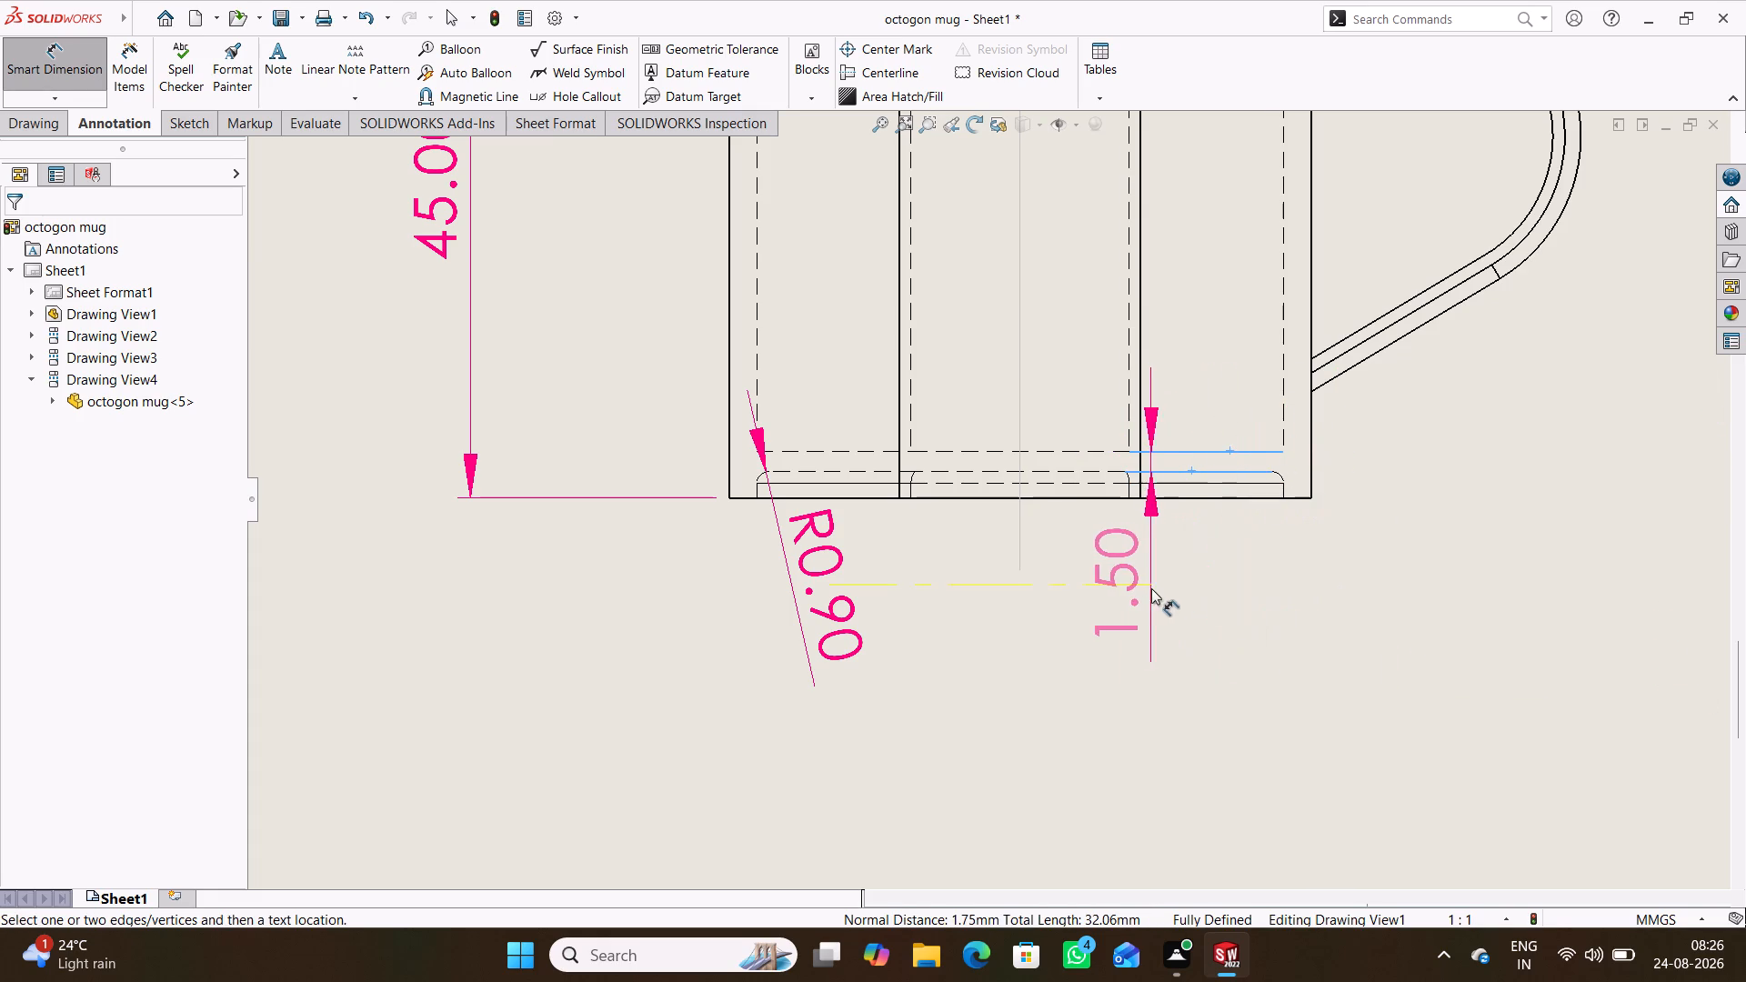
pyautogui.click(1164, 587)
pyautogui.click(1258, 624)
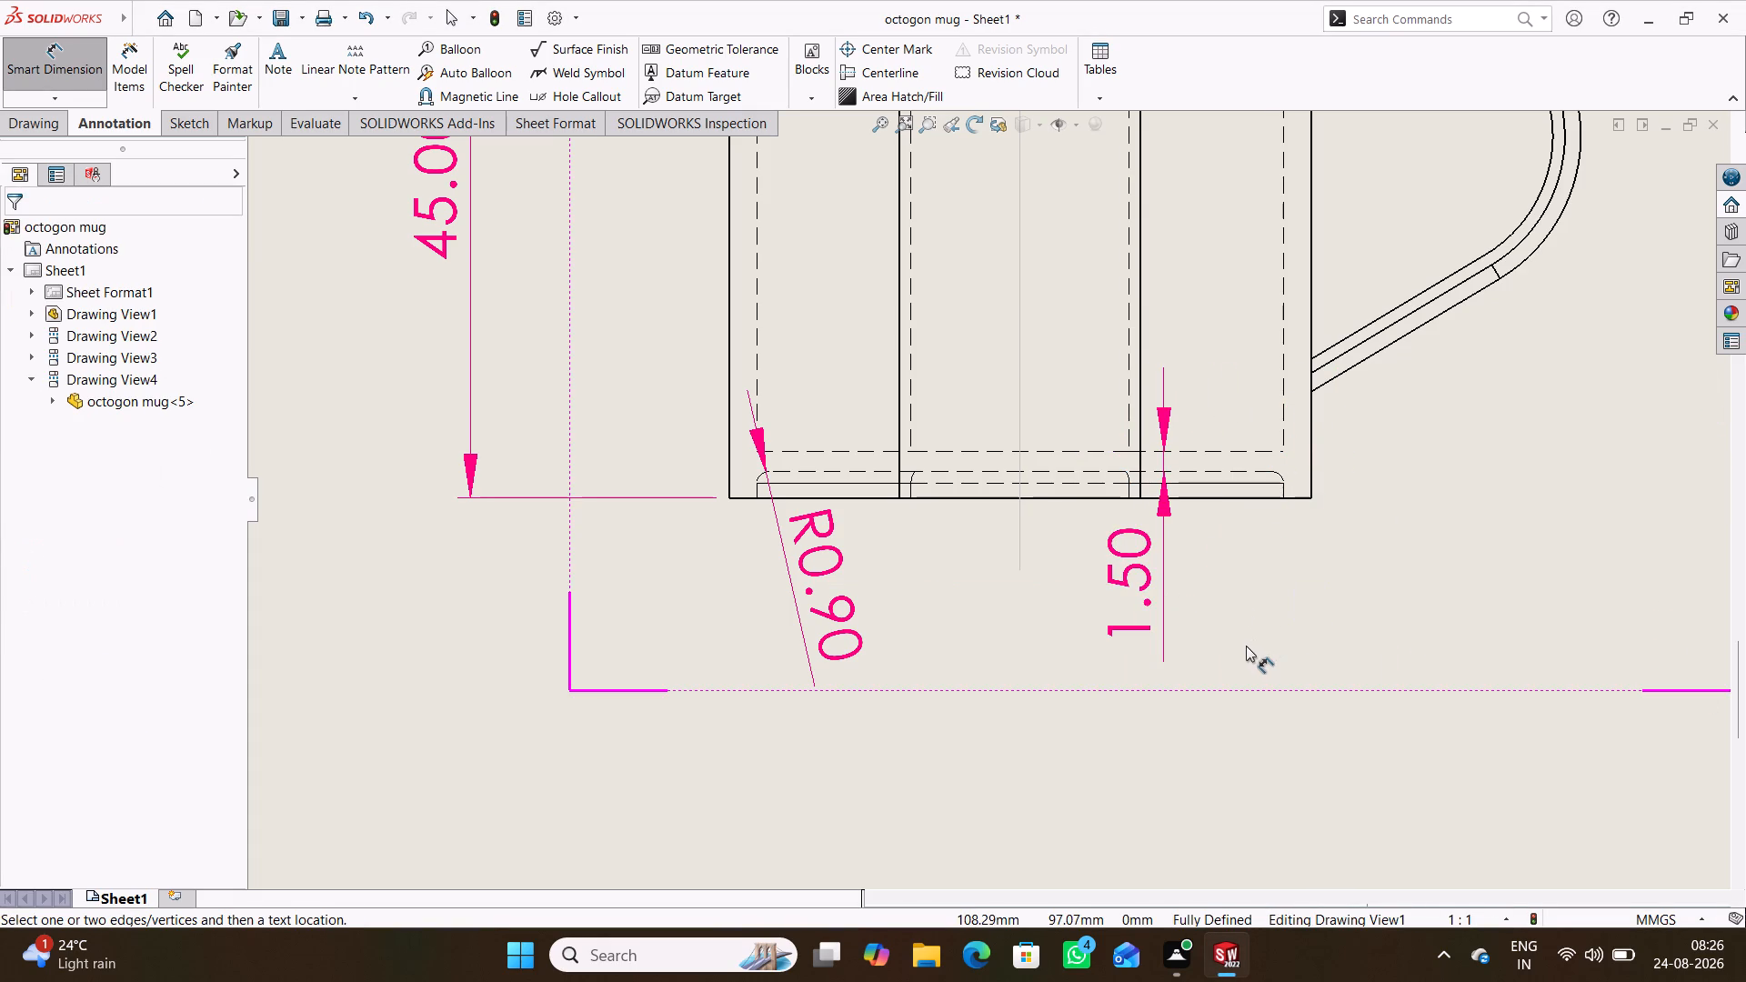
# Dimension the middle line of the handle's straight lower segment in the front view, placing the aligned dimension below the handle.
pyautogui.scroll(3, 1246, 646)
pyautogui.scroll(1, 1201, 561)
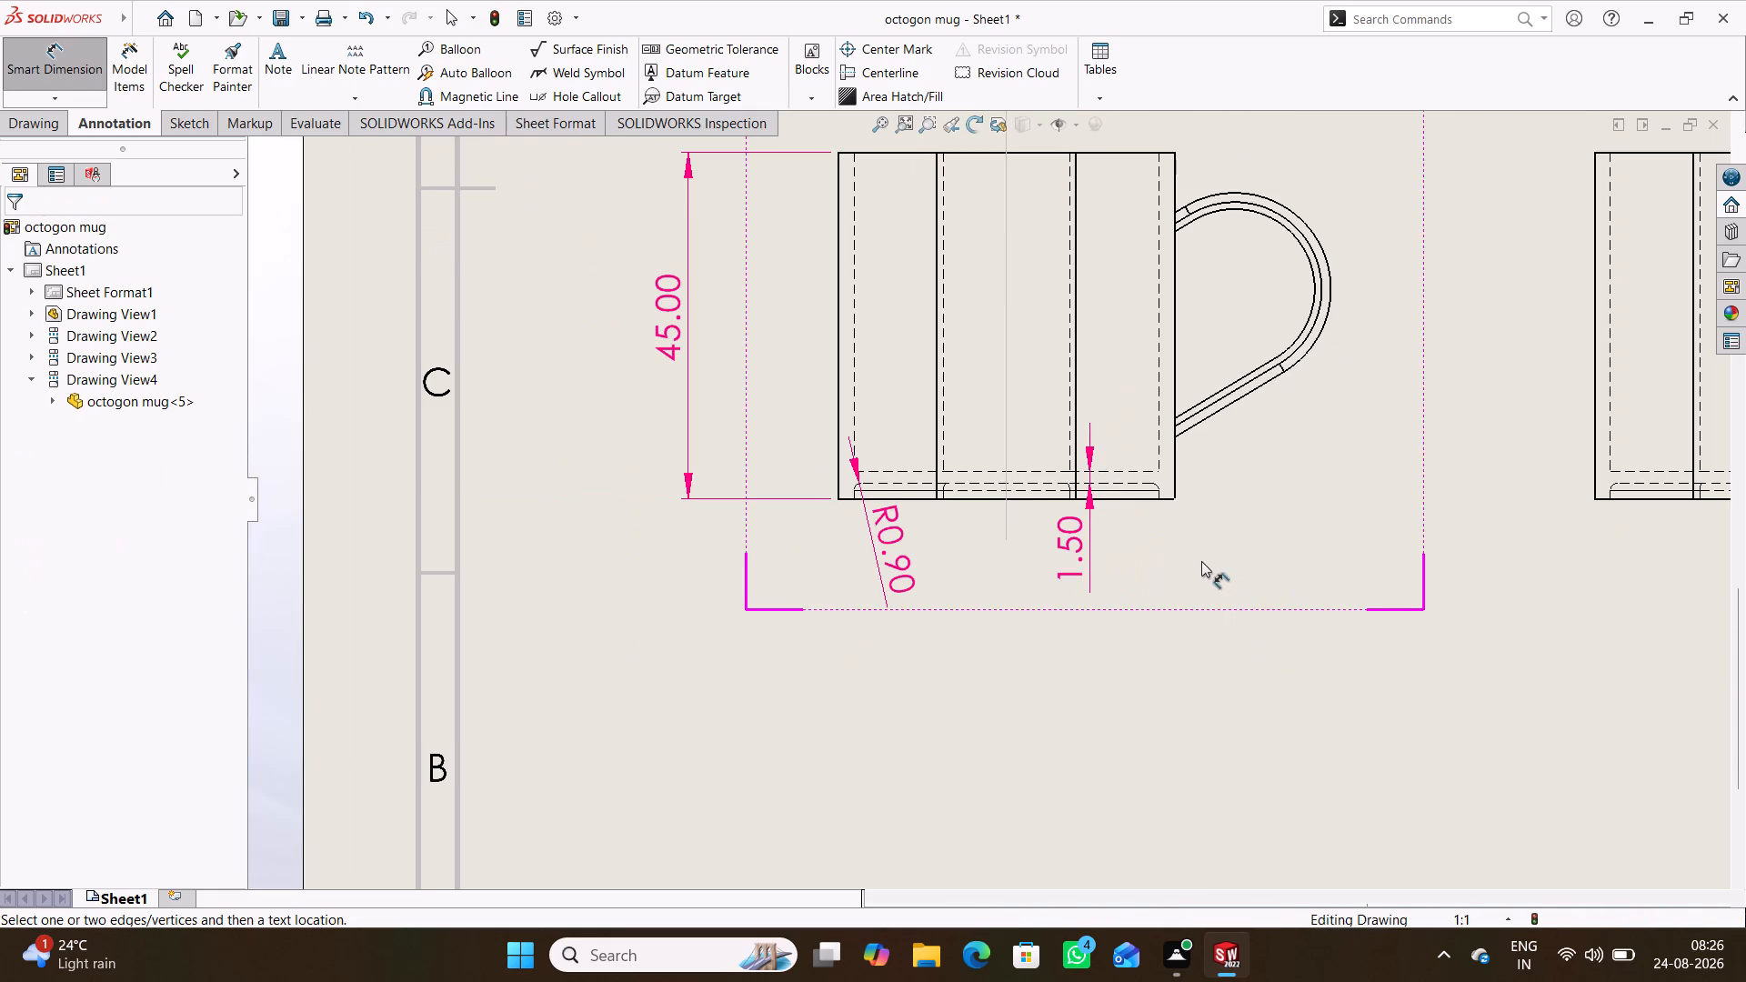
pyautogui.scroll(1, 1201, 561)
pyautogui.scroll(-4, 1179, 434)
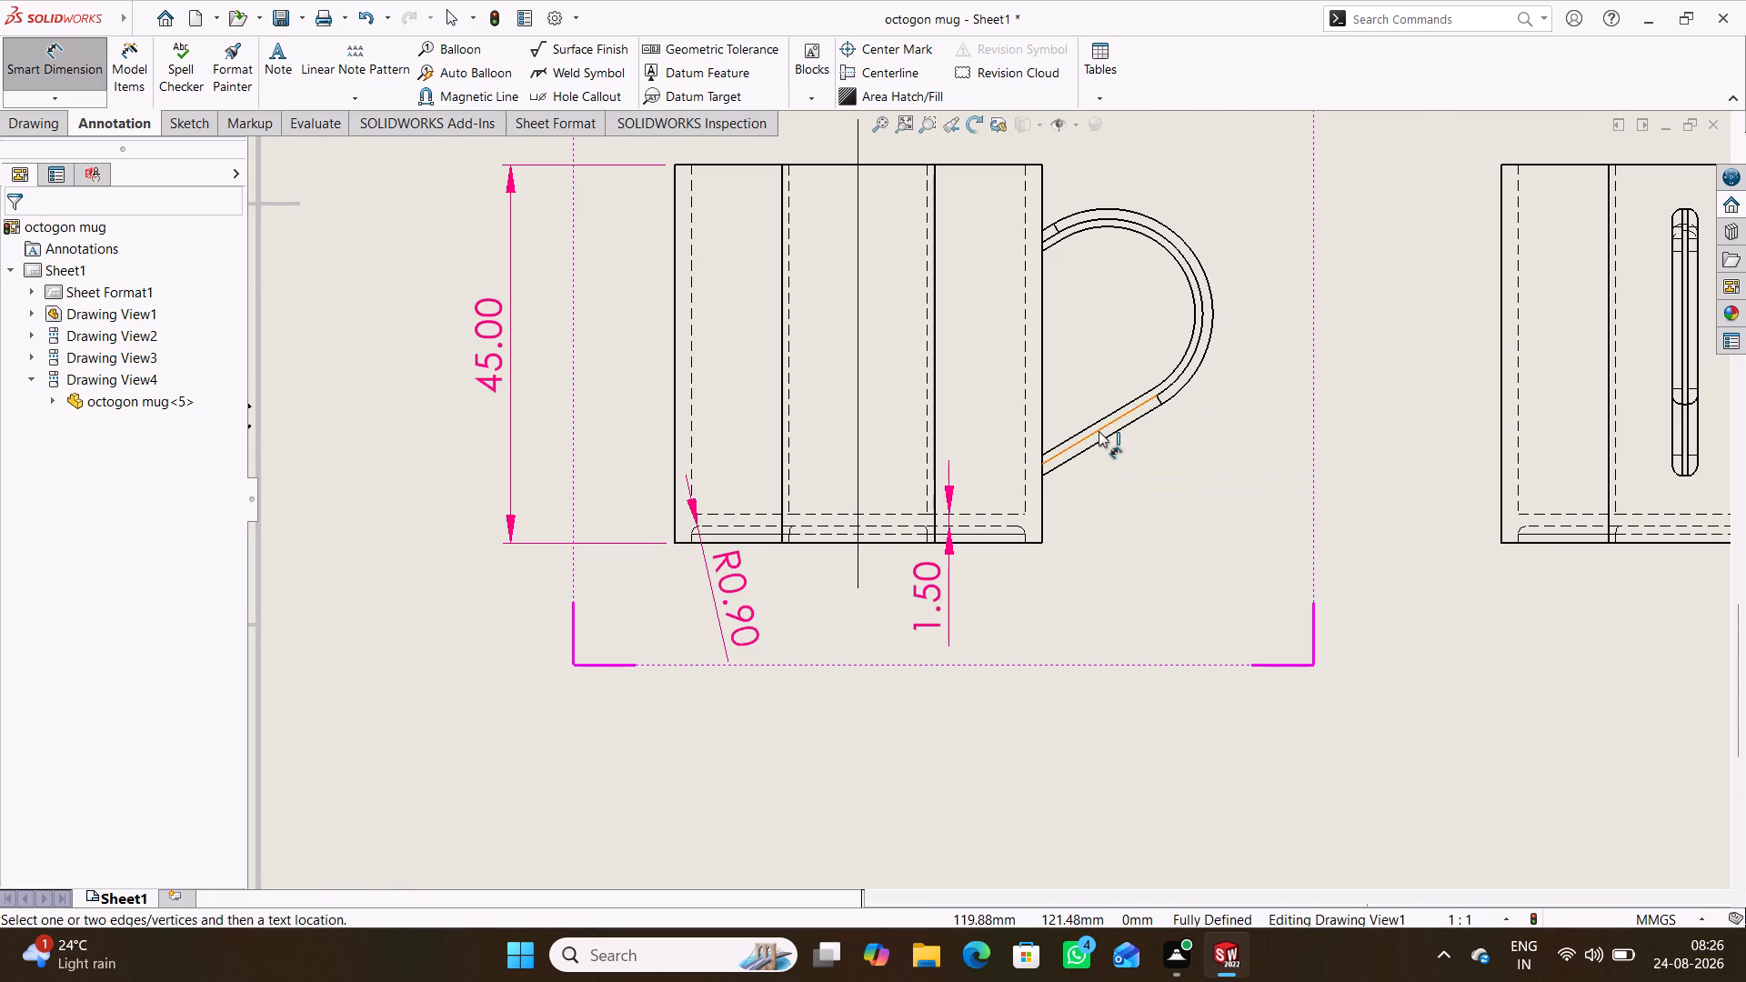
pyautogui.click(1099, 431)
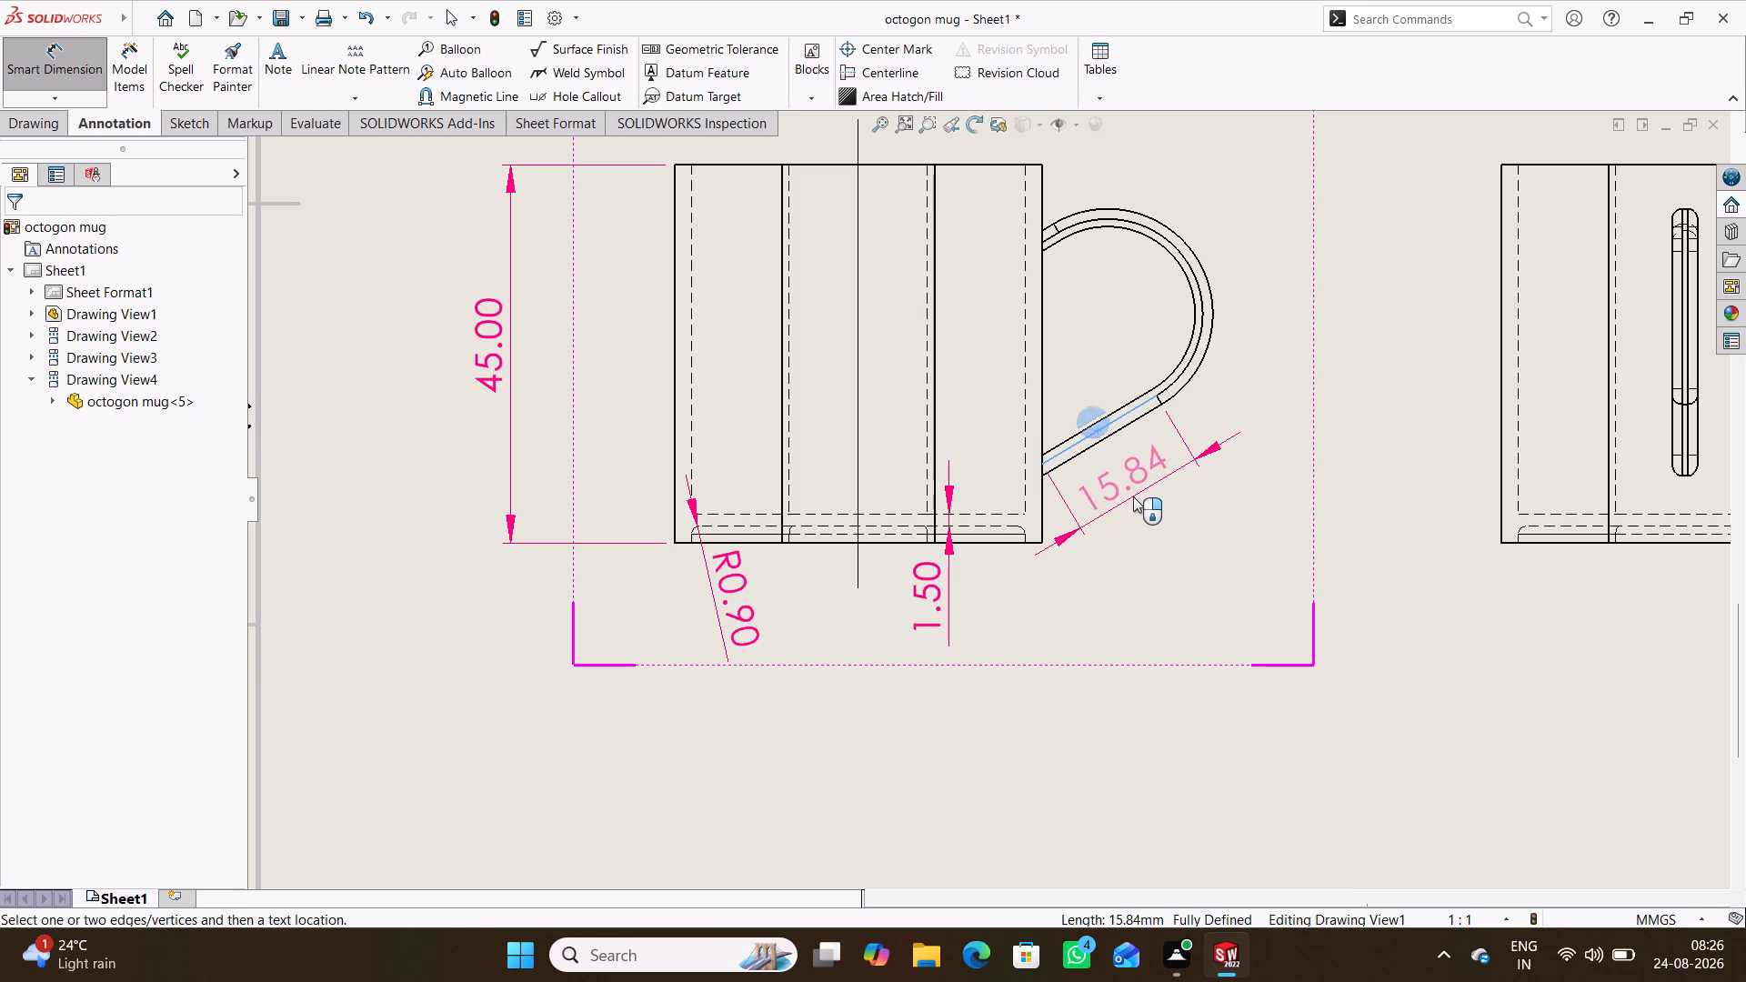
pyautogui.click(1129, 505)
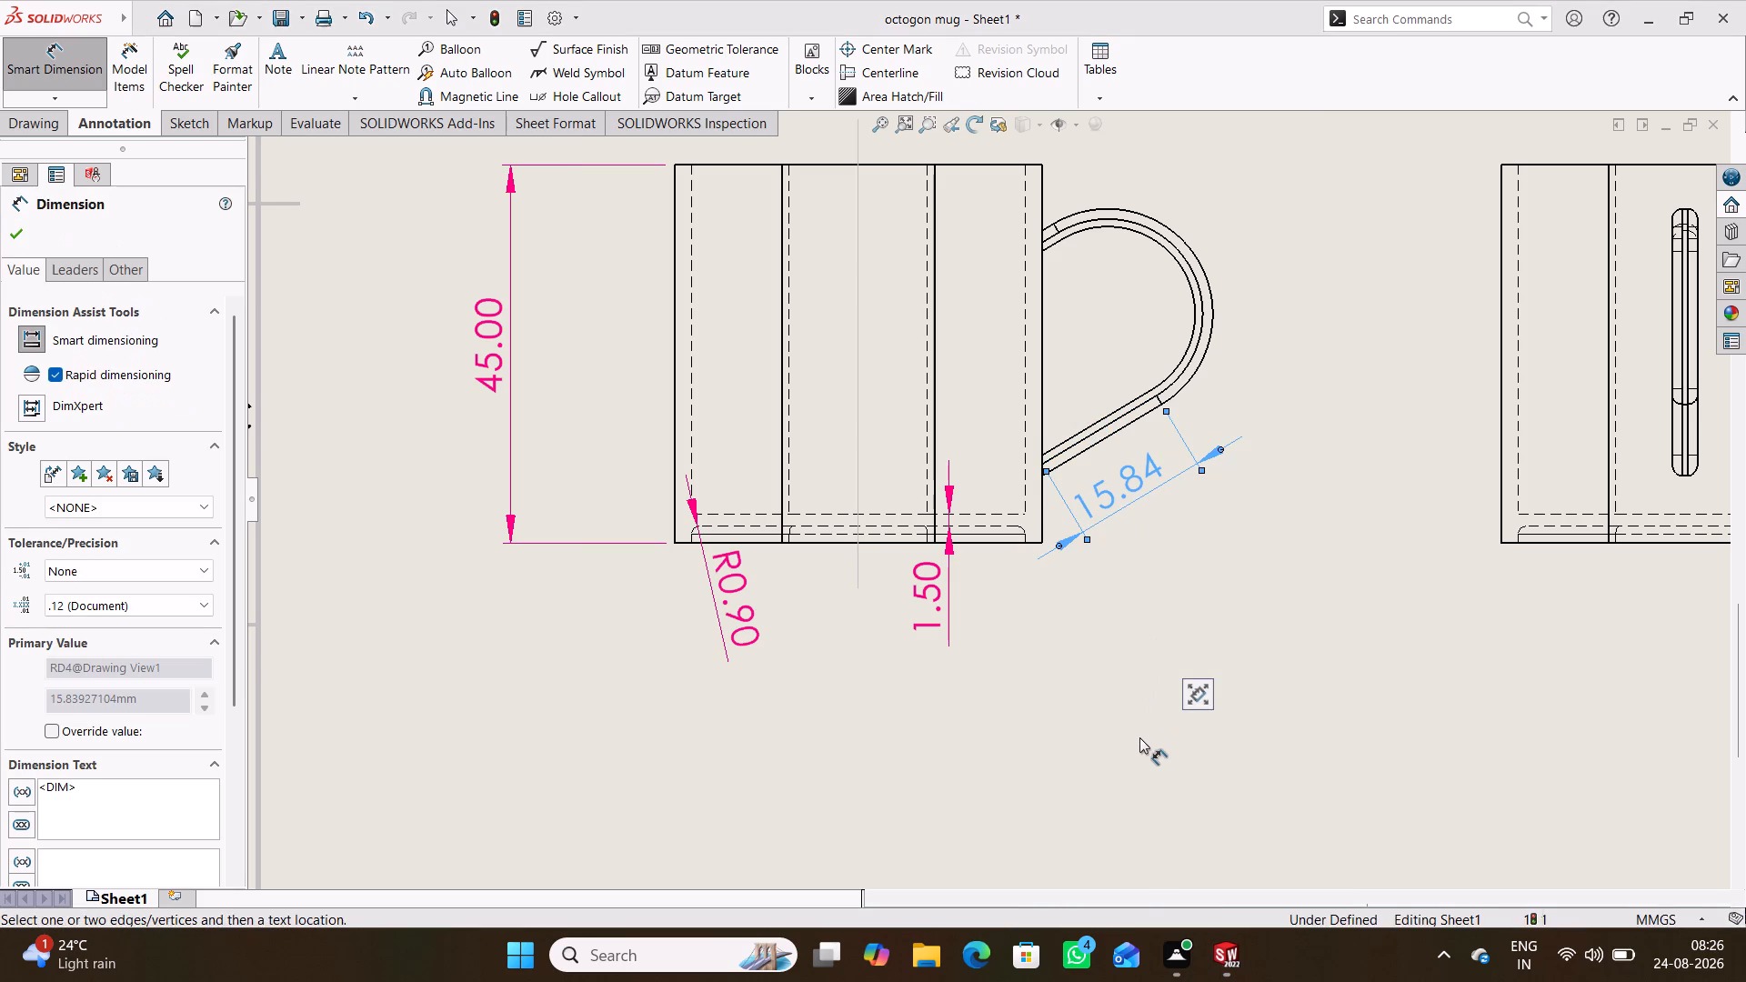
pyautogui.click(1139, 737)
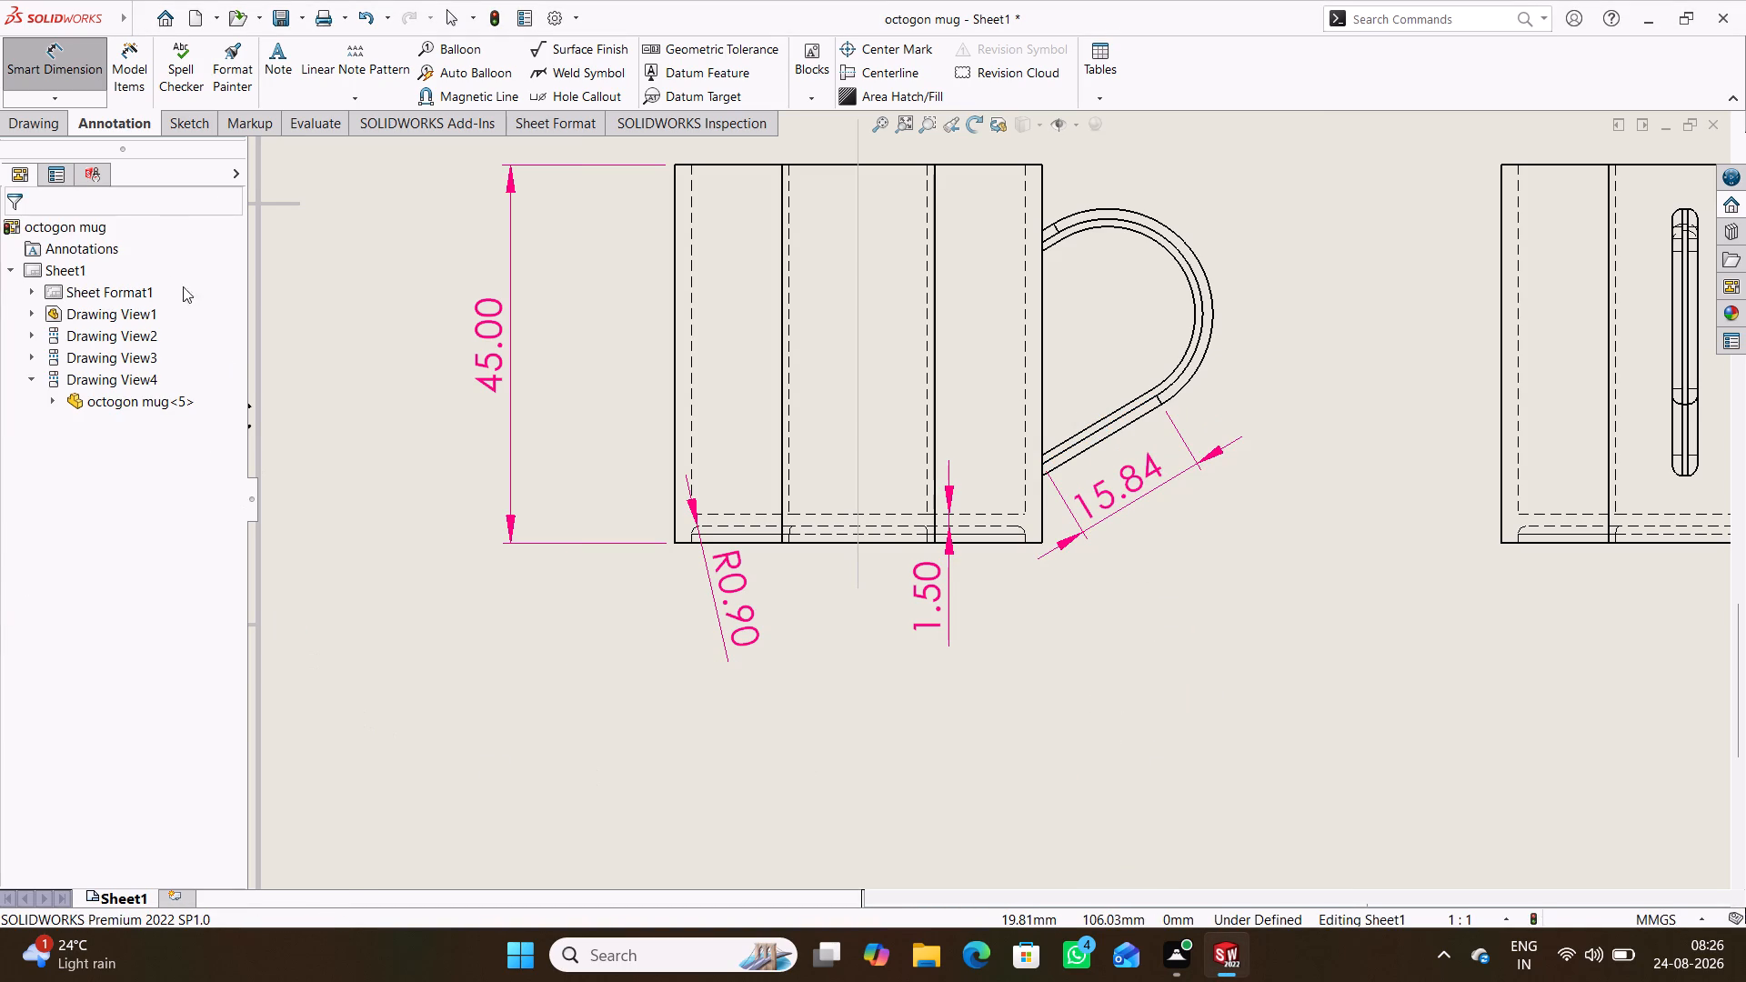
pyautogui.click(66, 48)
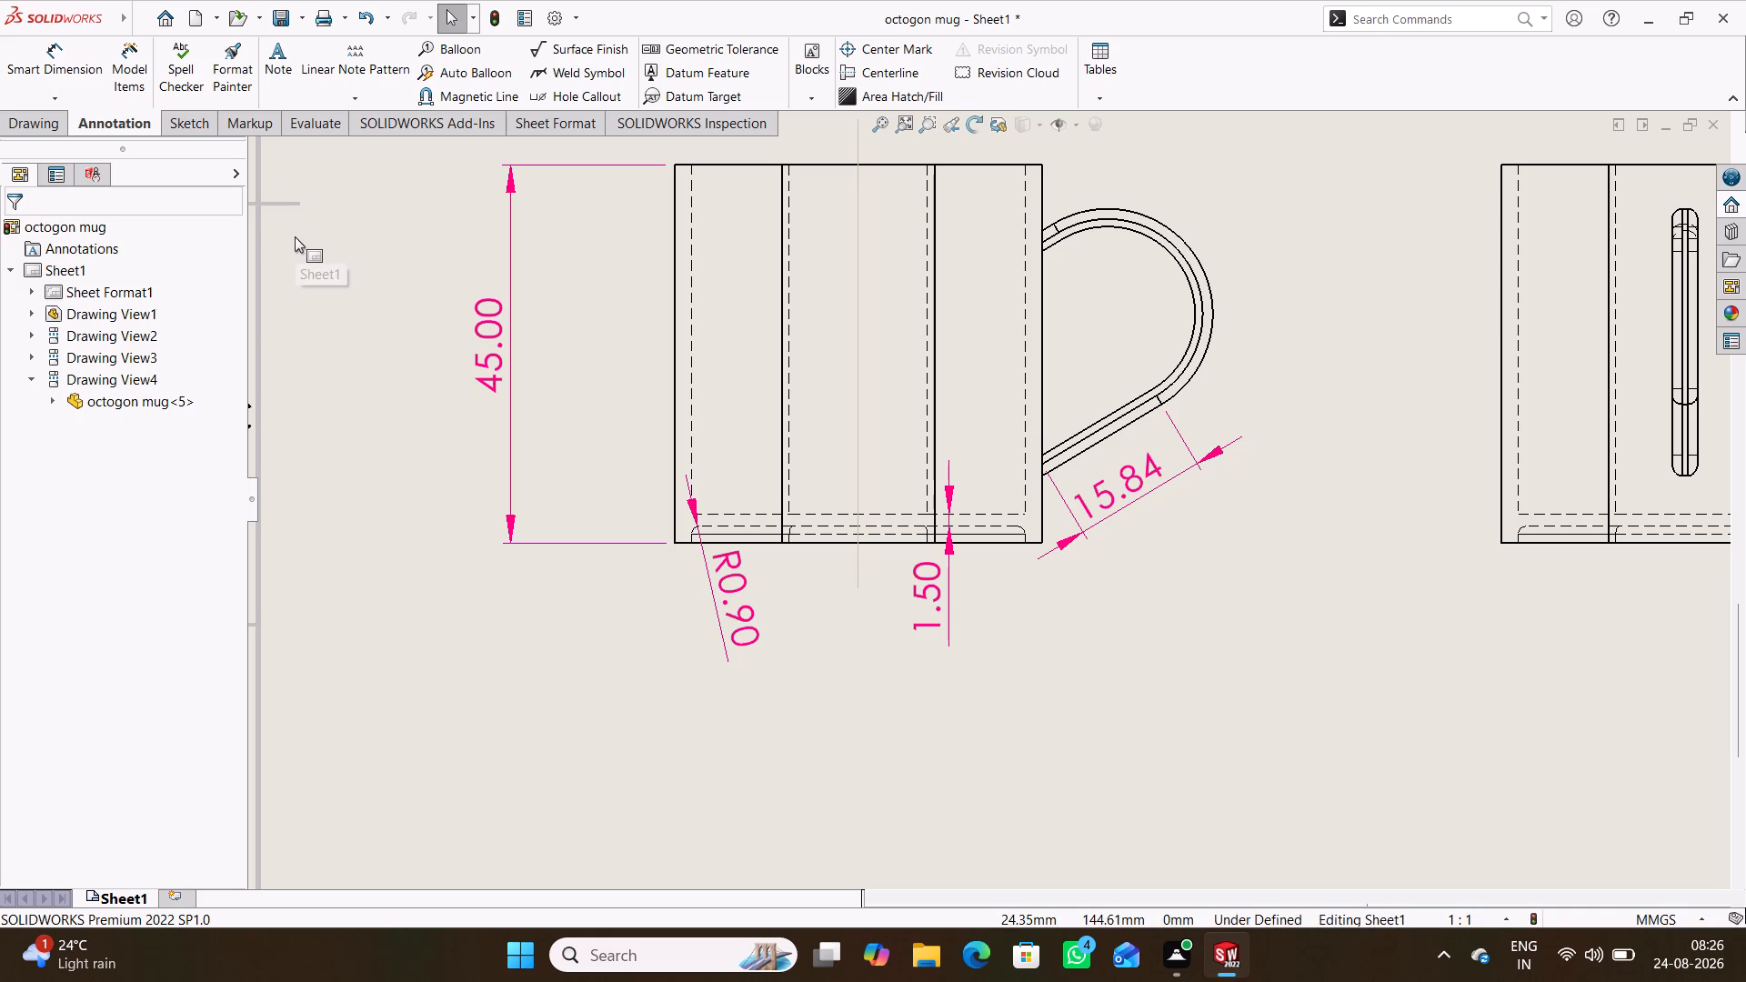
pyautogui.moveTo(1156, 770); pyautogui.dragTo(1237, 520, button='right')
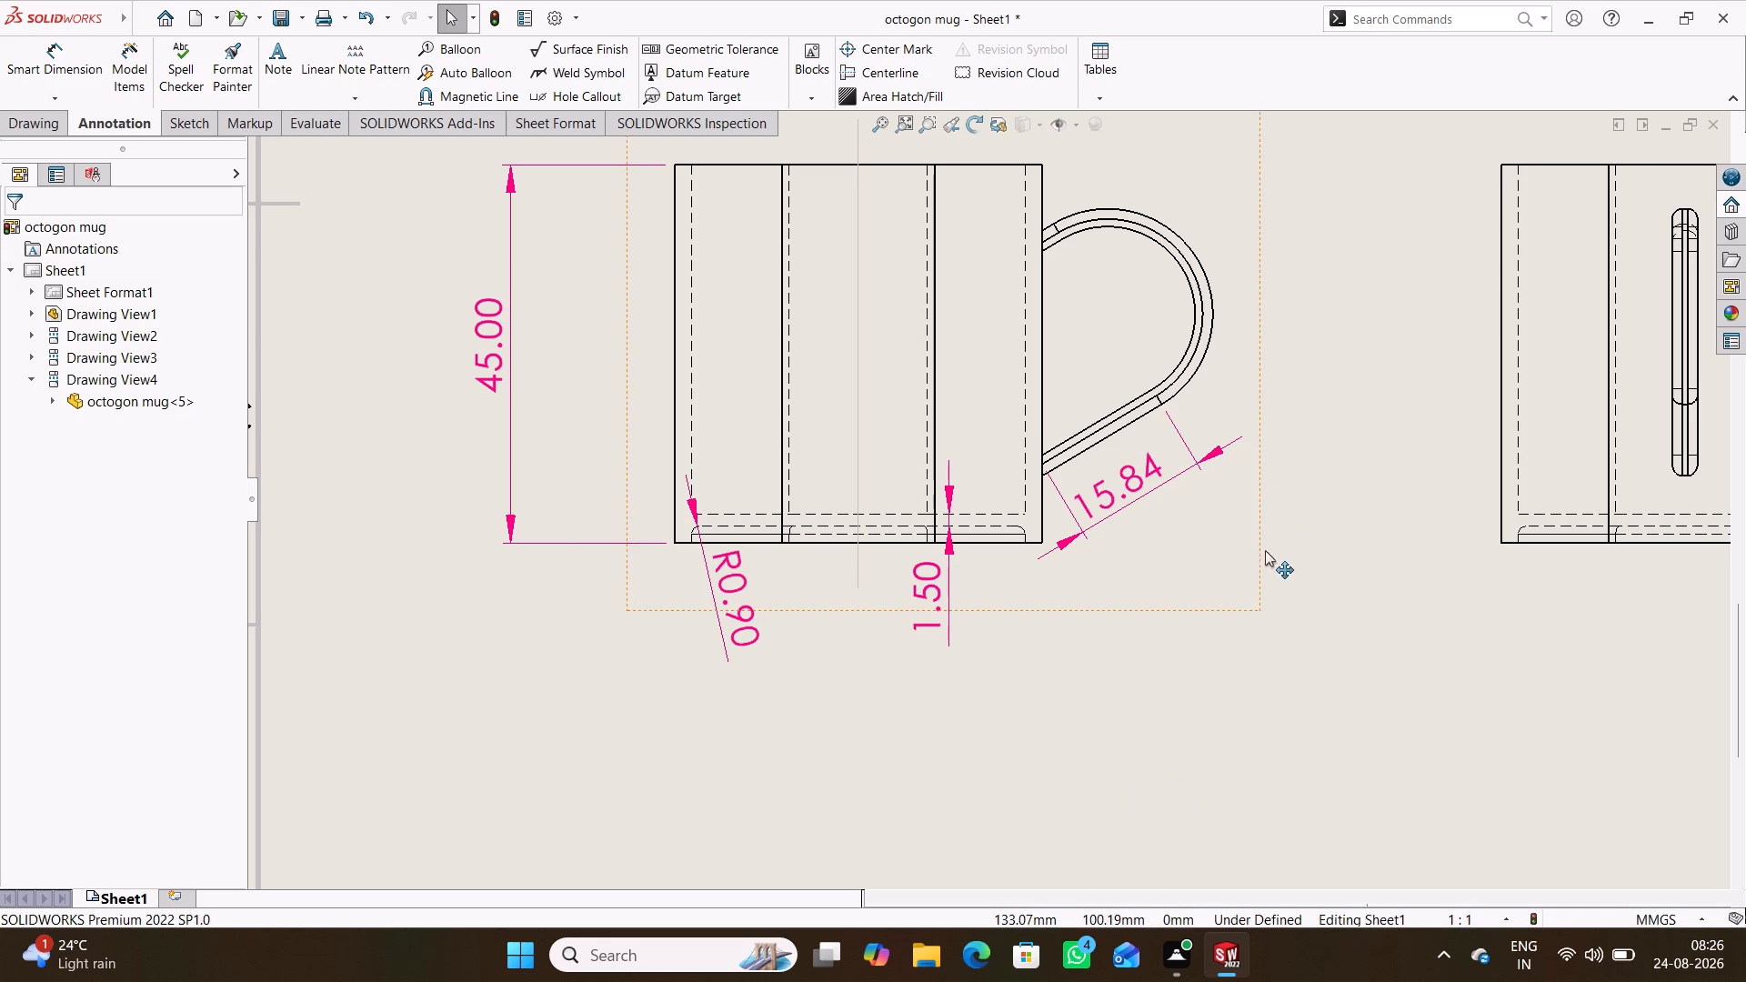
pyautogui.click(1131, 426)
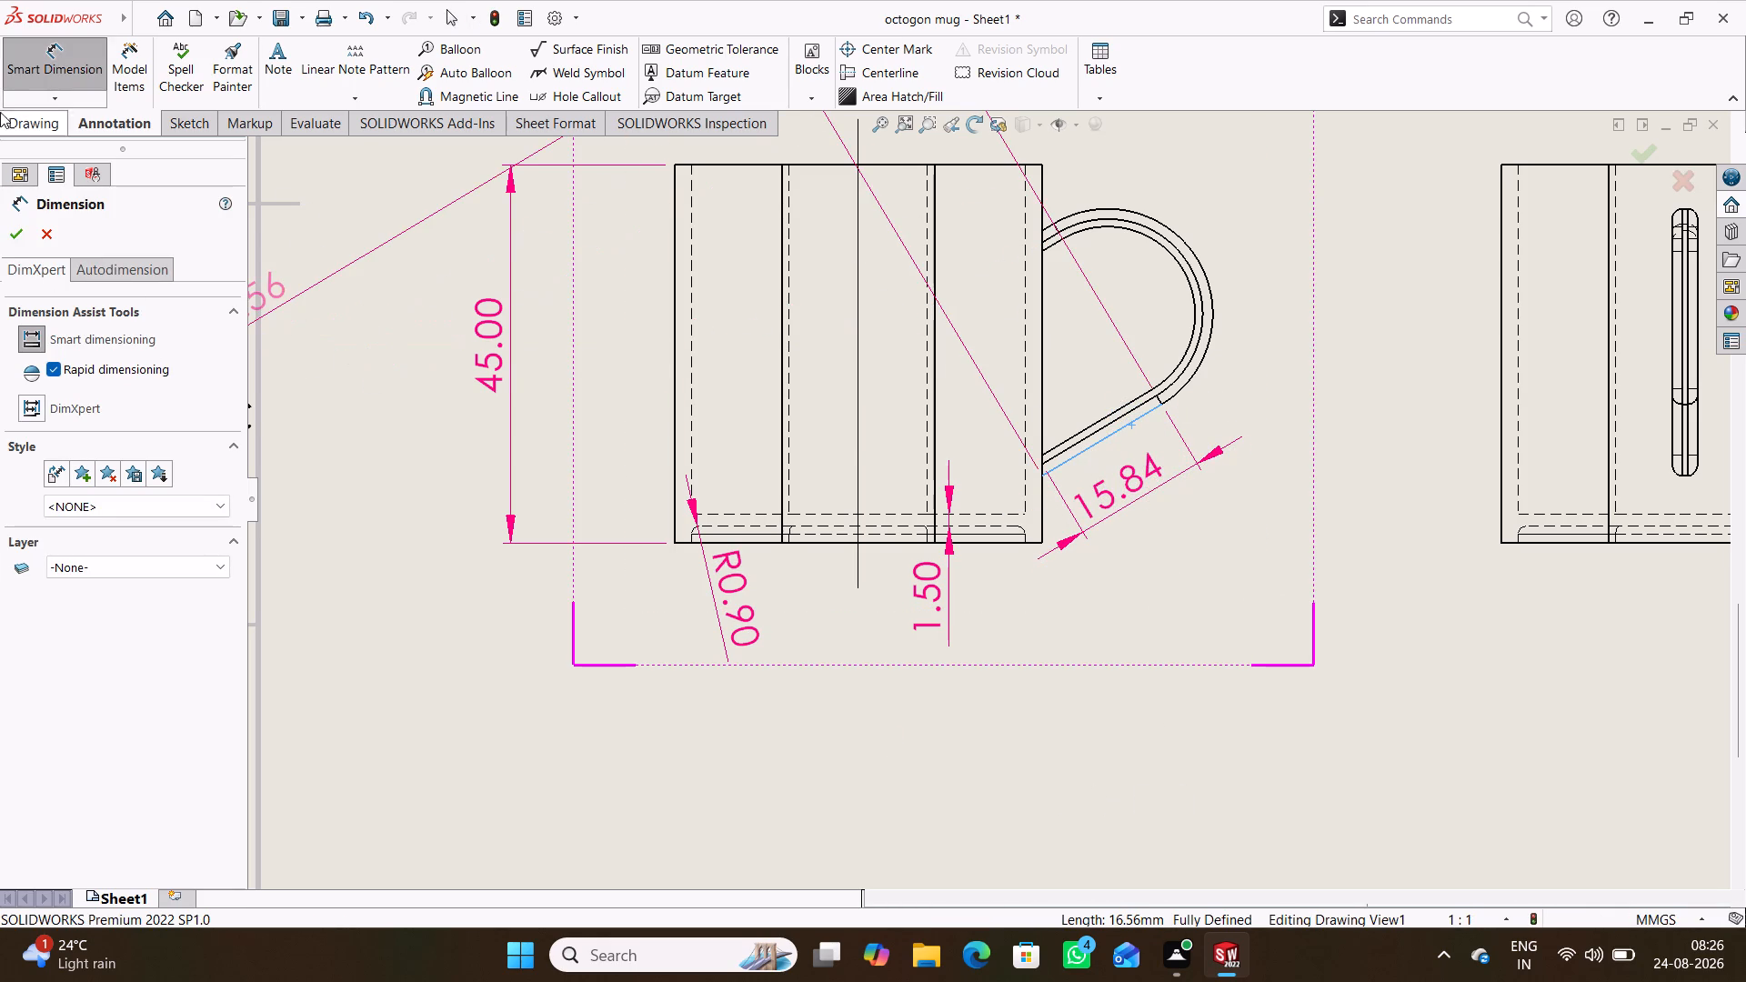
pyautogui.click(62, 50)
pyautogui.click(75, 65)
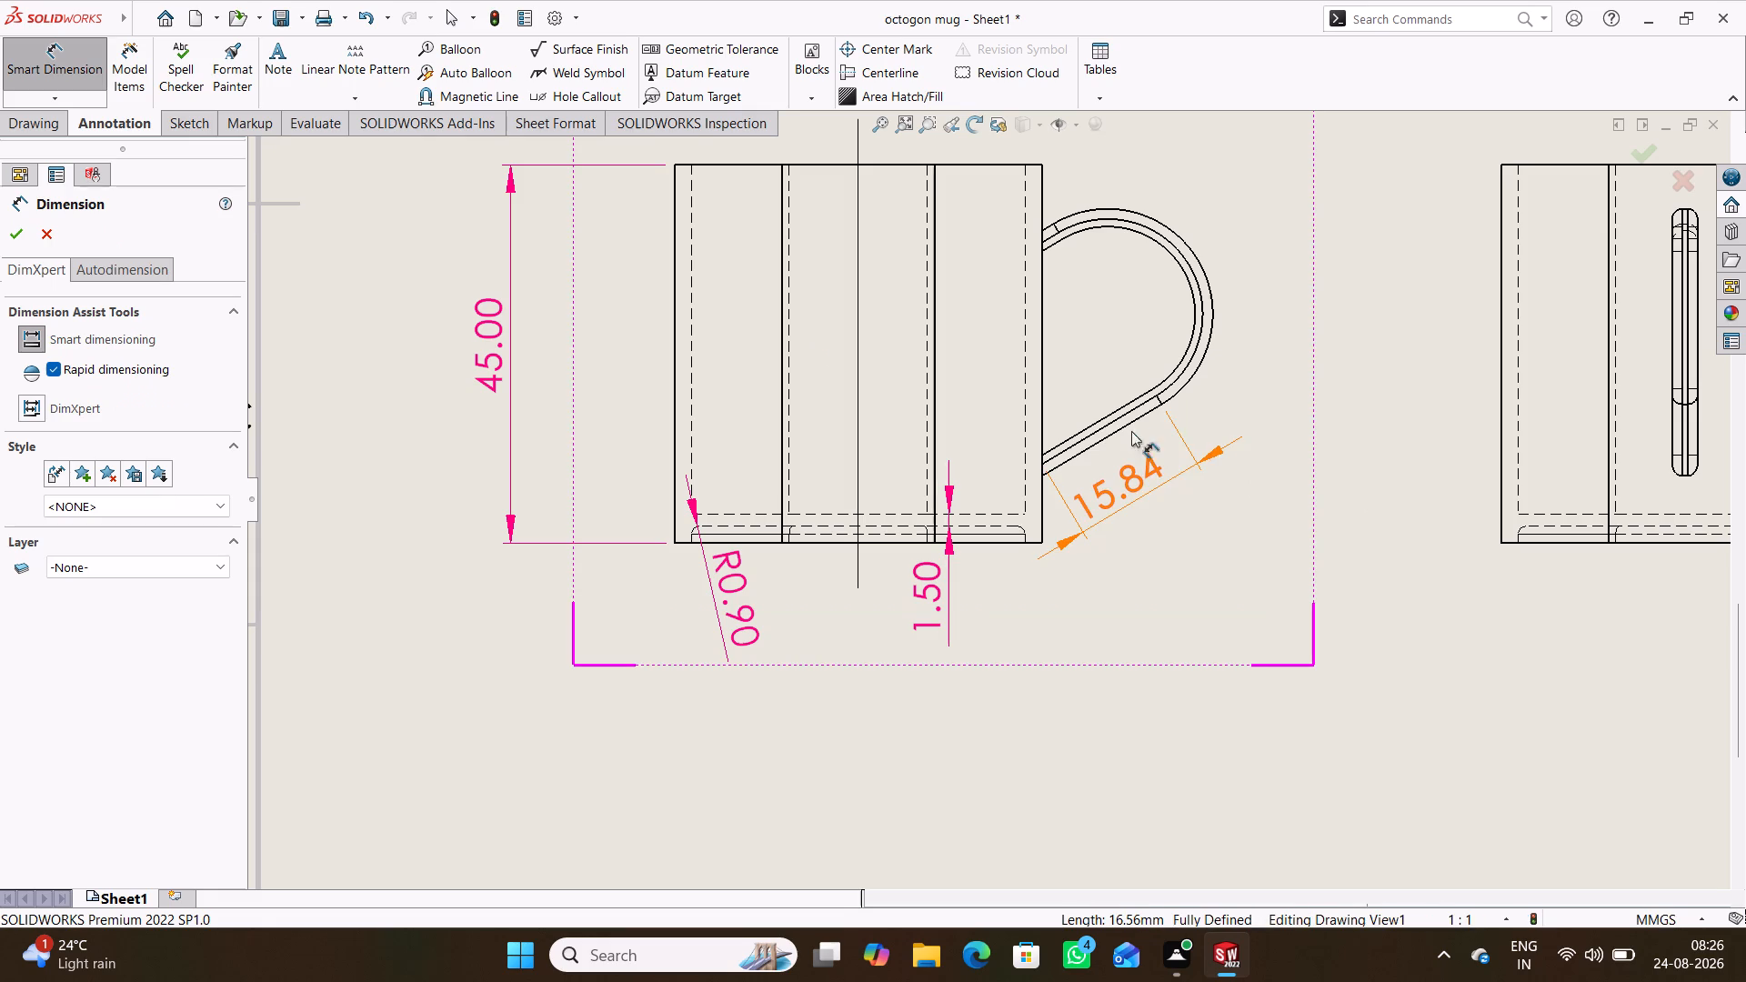
# Dimension the inner line of the handle's straight lower segment in the front view, placing the aligned dimension outside the existing one.
pyautogui.click(1108, 415)
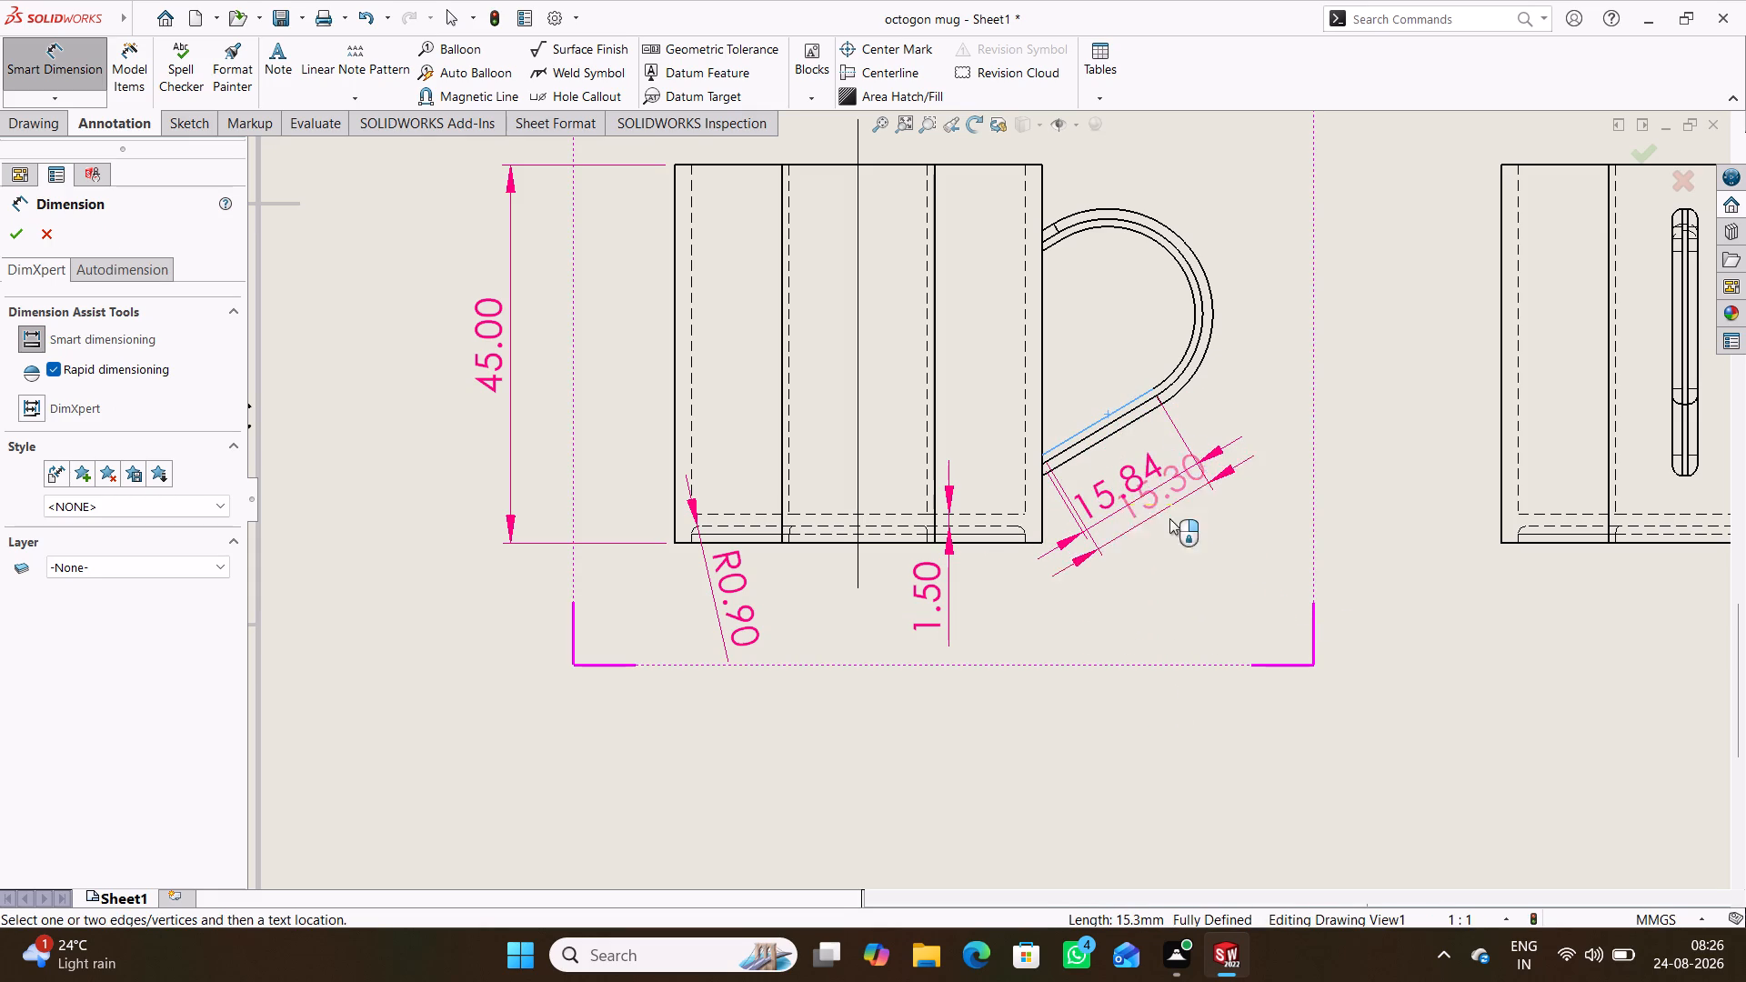
pyautogui.click(1168, 535)
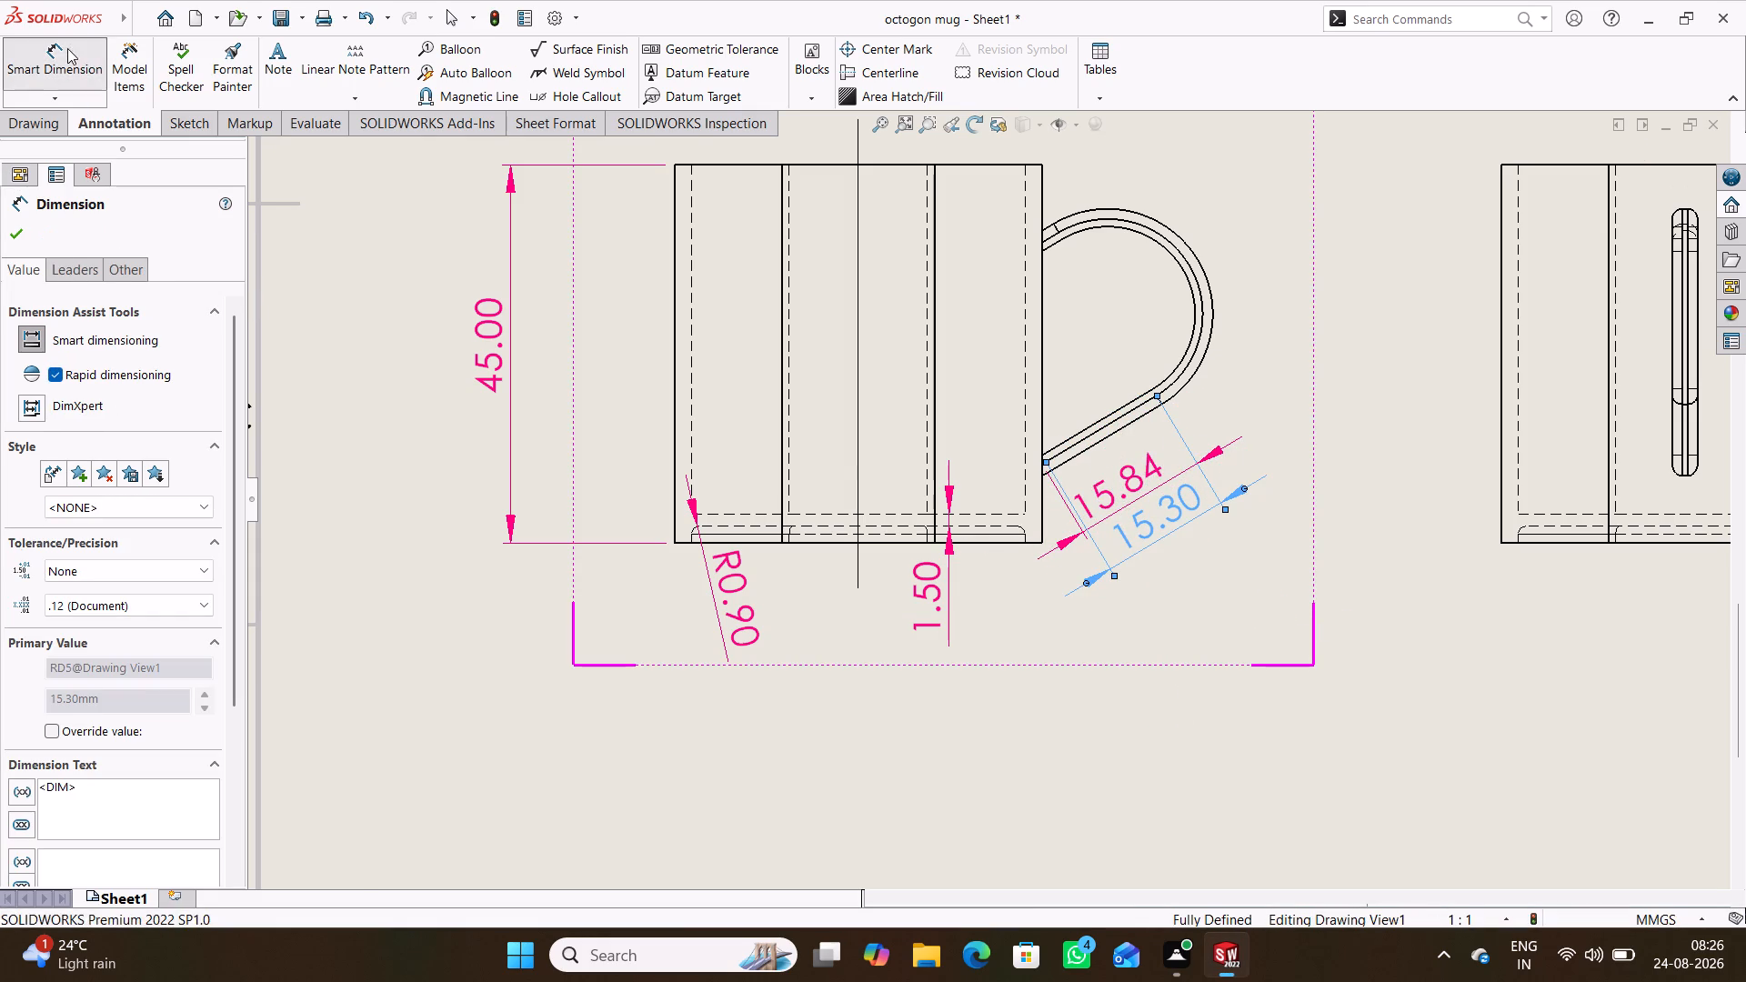
pyautogui.click(67, 48)
# Hide the 15.84 dimension on the handle's straight lower segment in the front view.
pyautogui.rightClick(1132, 483)
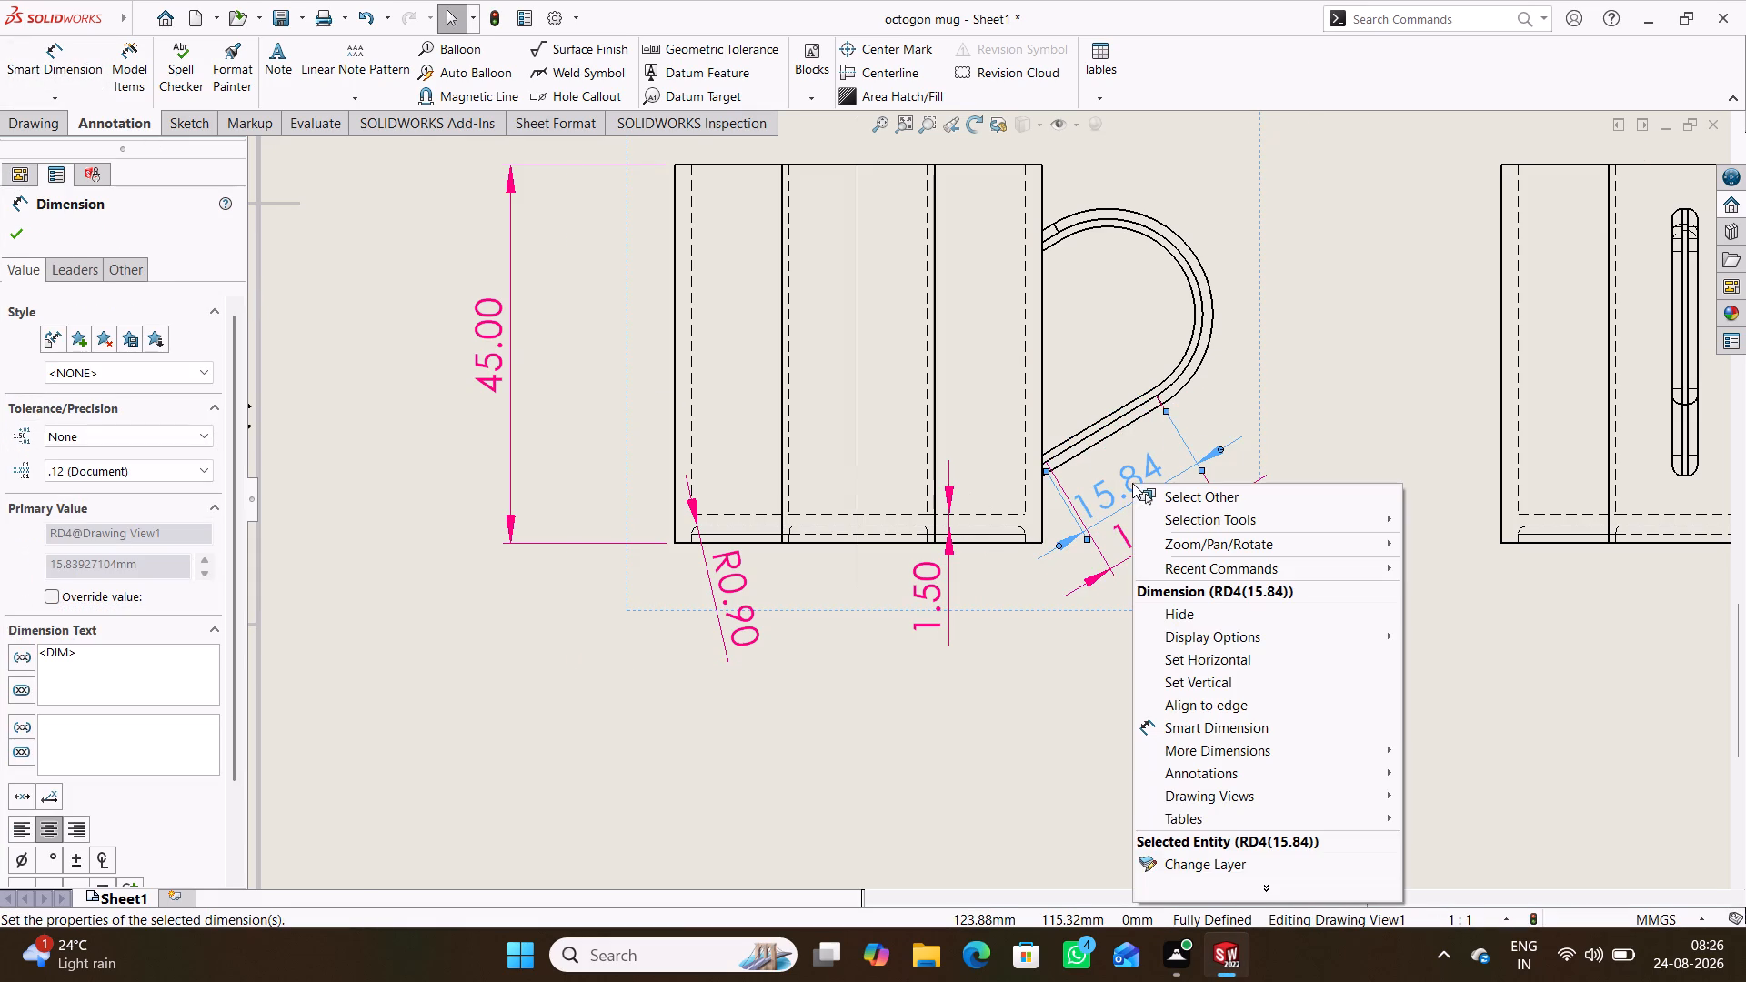
pyautogui.click(1195, 616)
pyautogui.click(1057, 669)
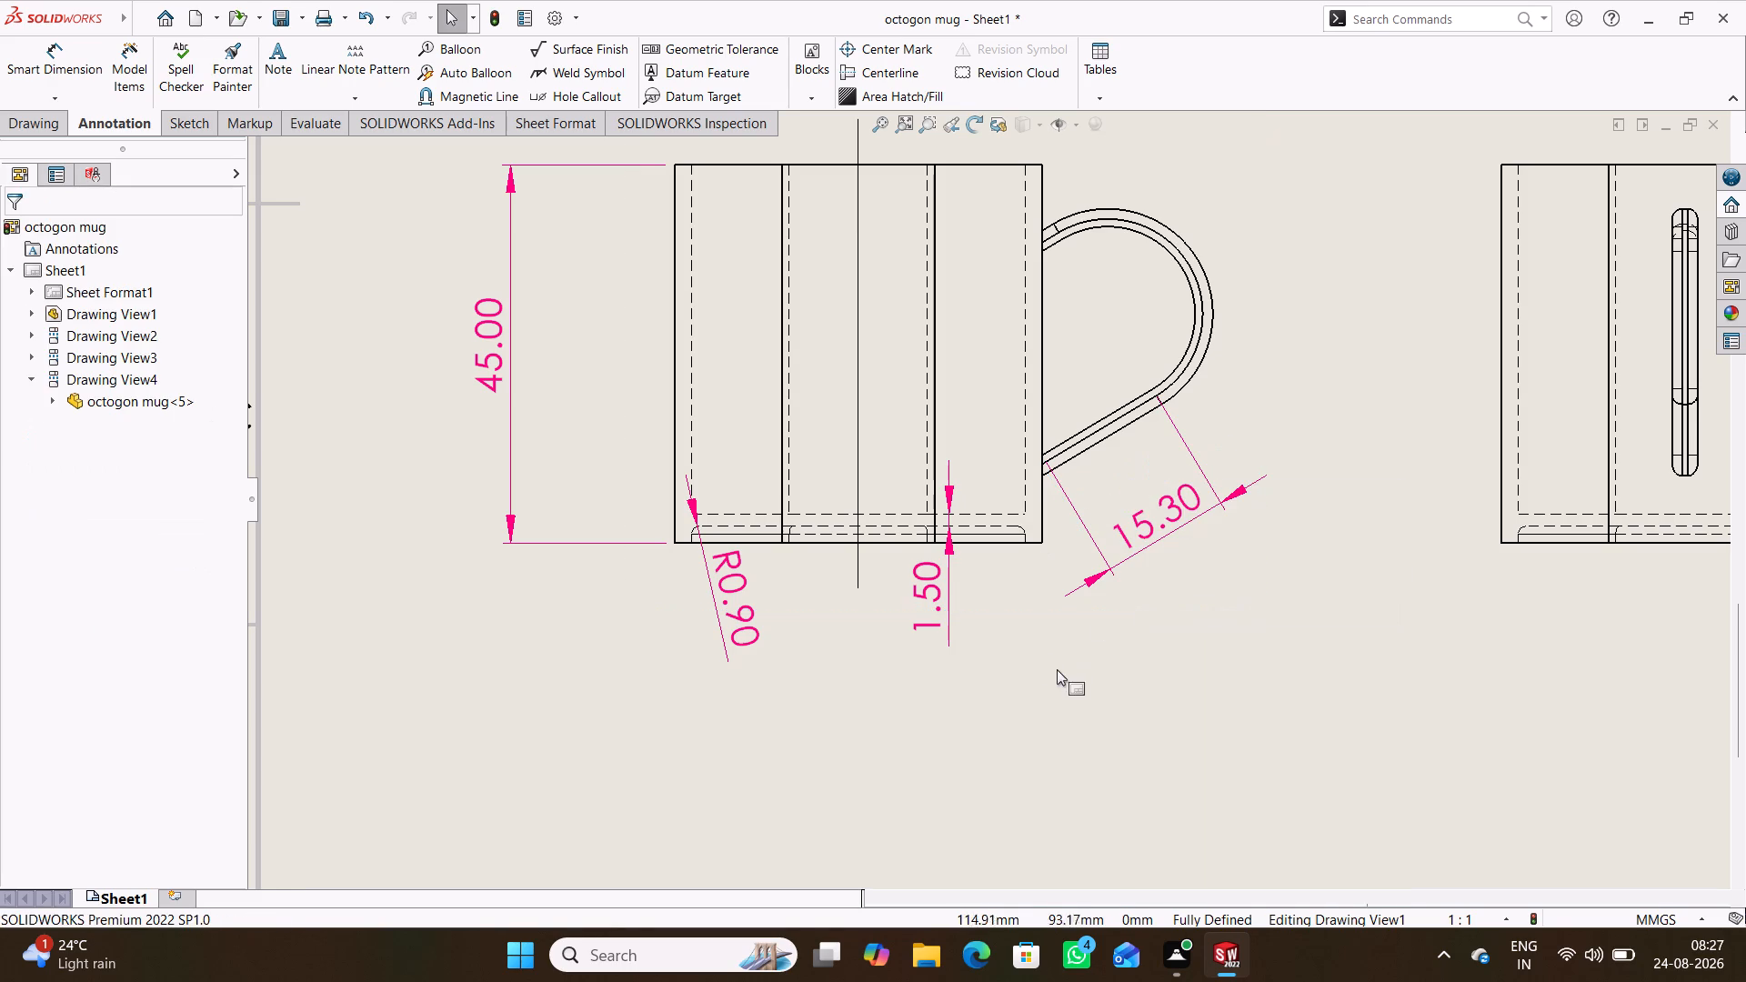
# Set the front view's display style to Wireframe, after comparing it with Hidden Lines Removed and Hidden Lines Visible.
pyautogui.doubleClick(650, 381)
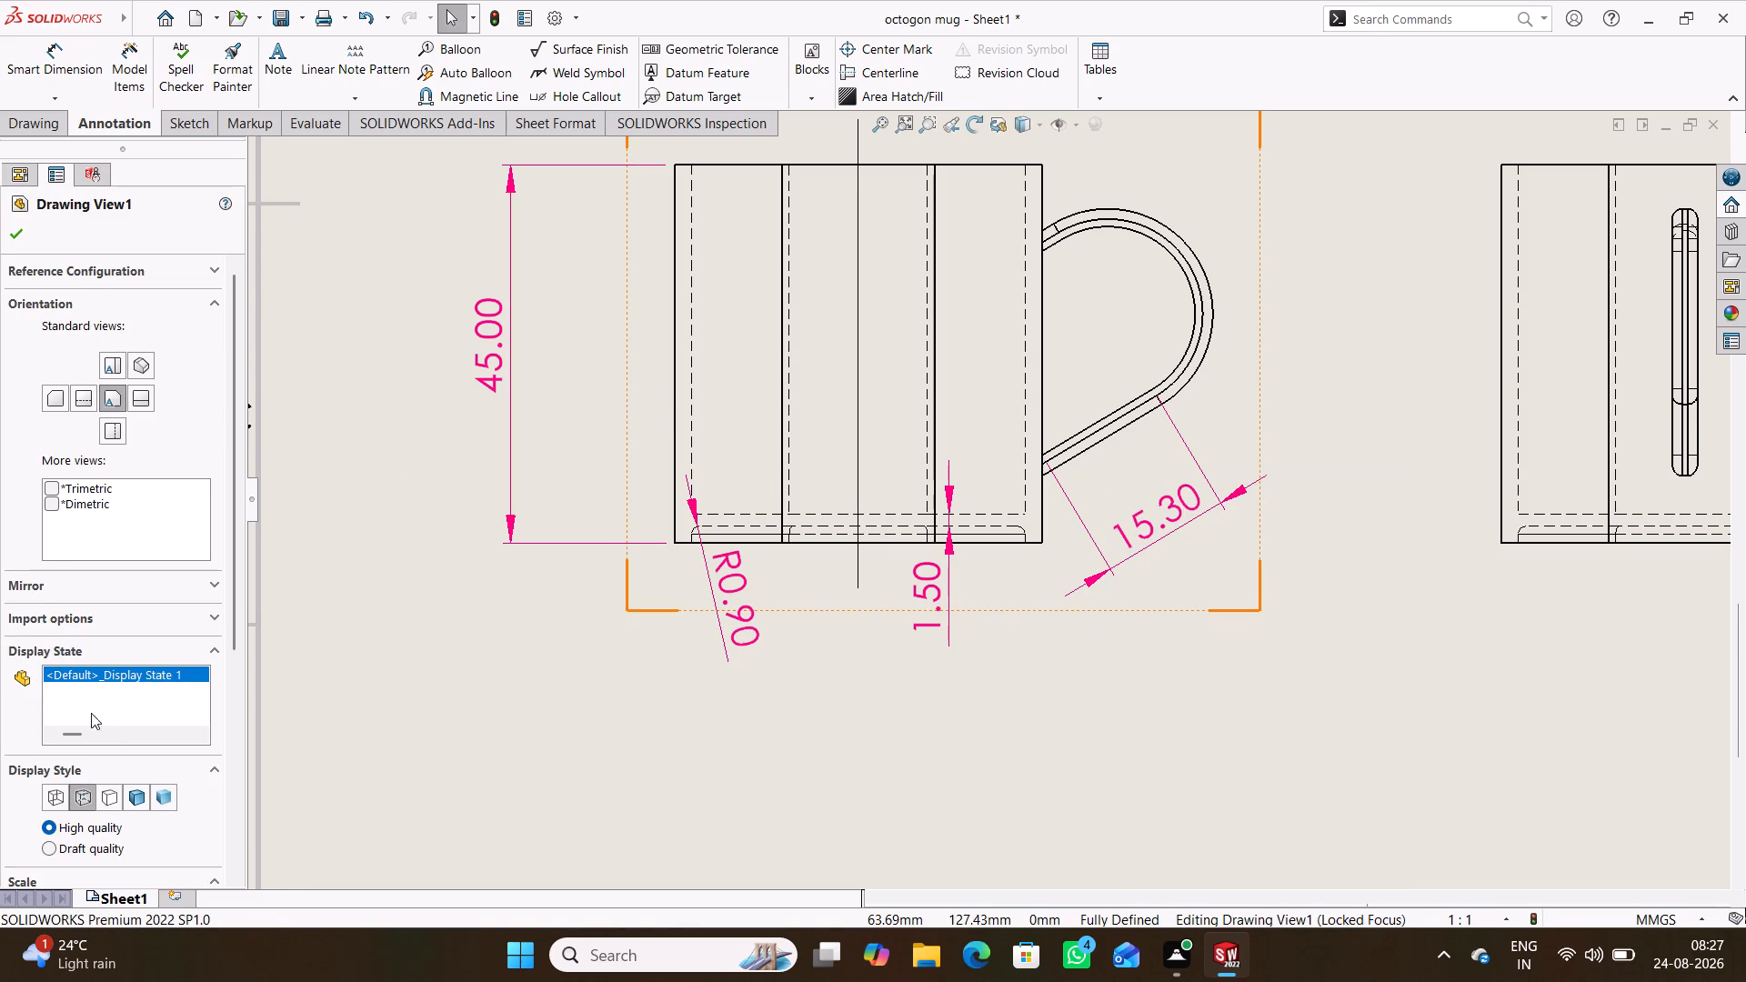
pyautogui.click(106, 800)
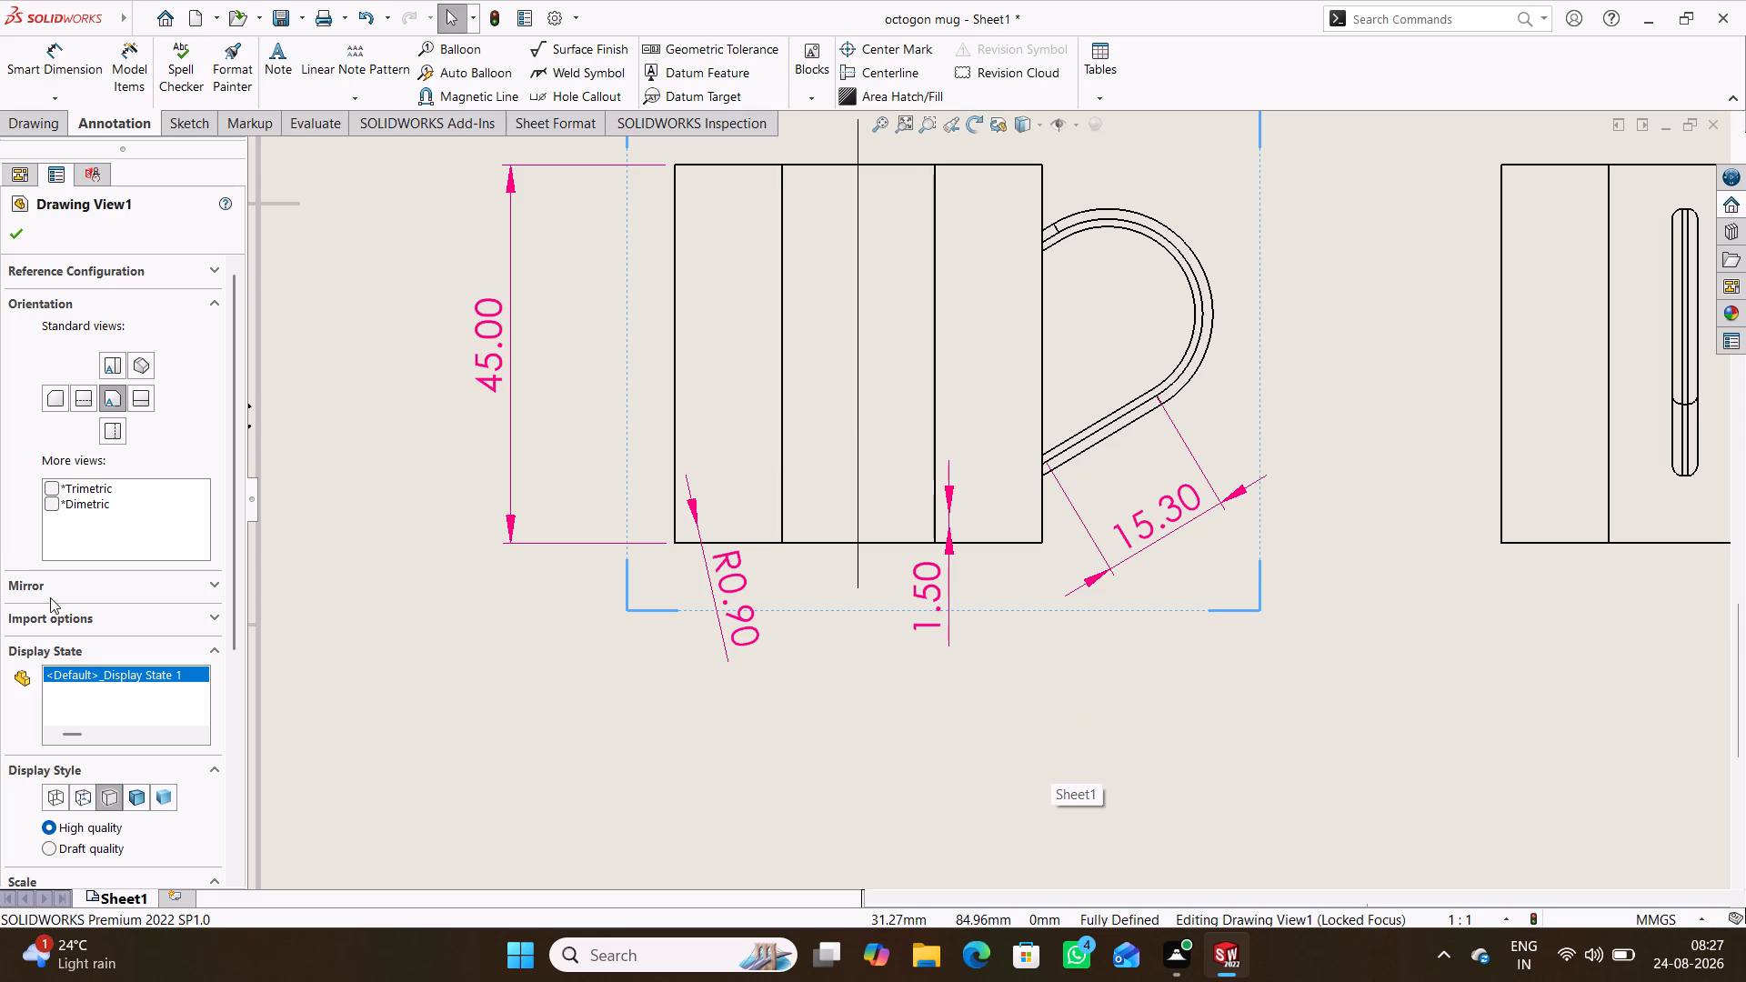
pyautogui.click(81, 801)
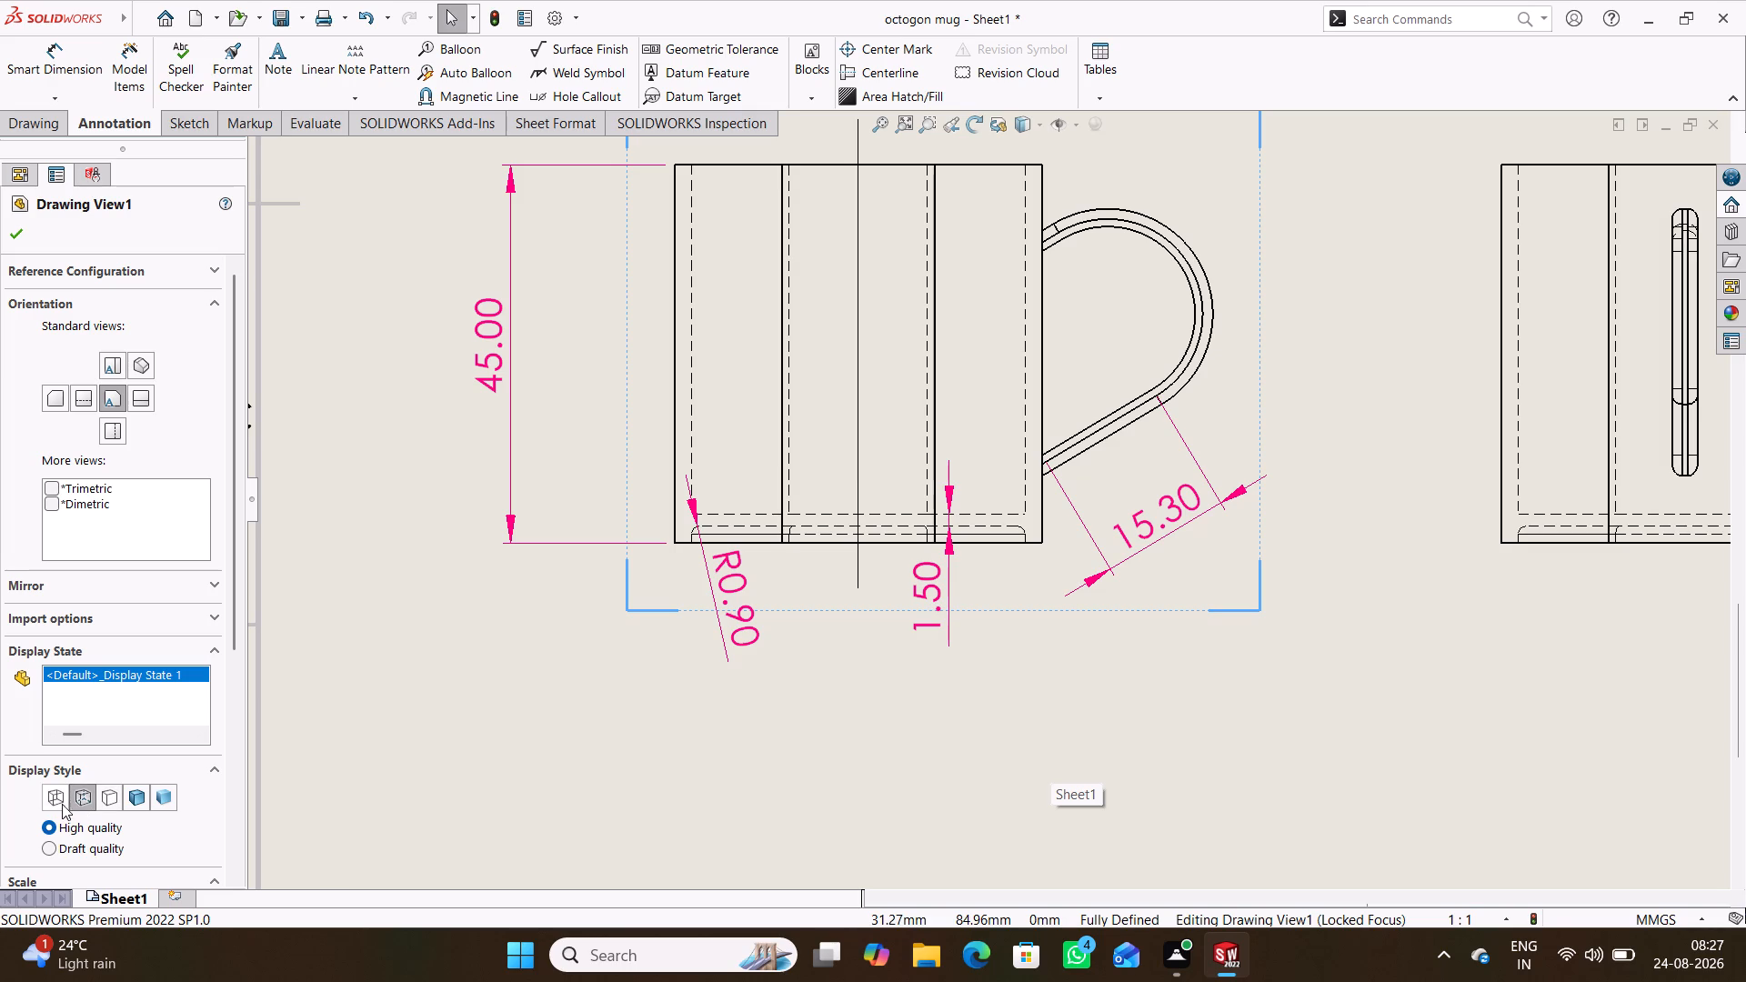
pyautogui.click(48, 799)
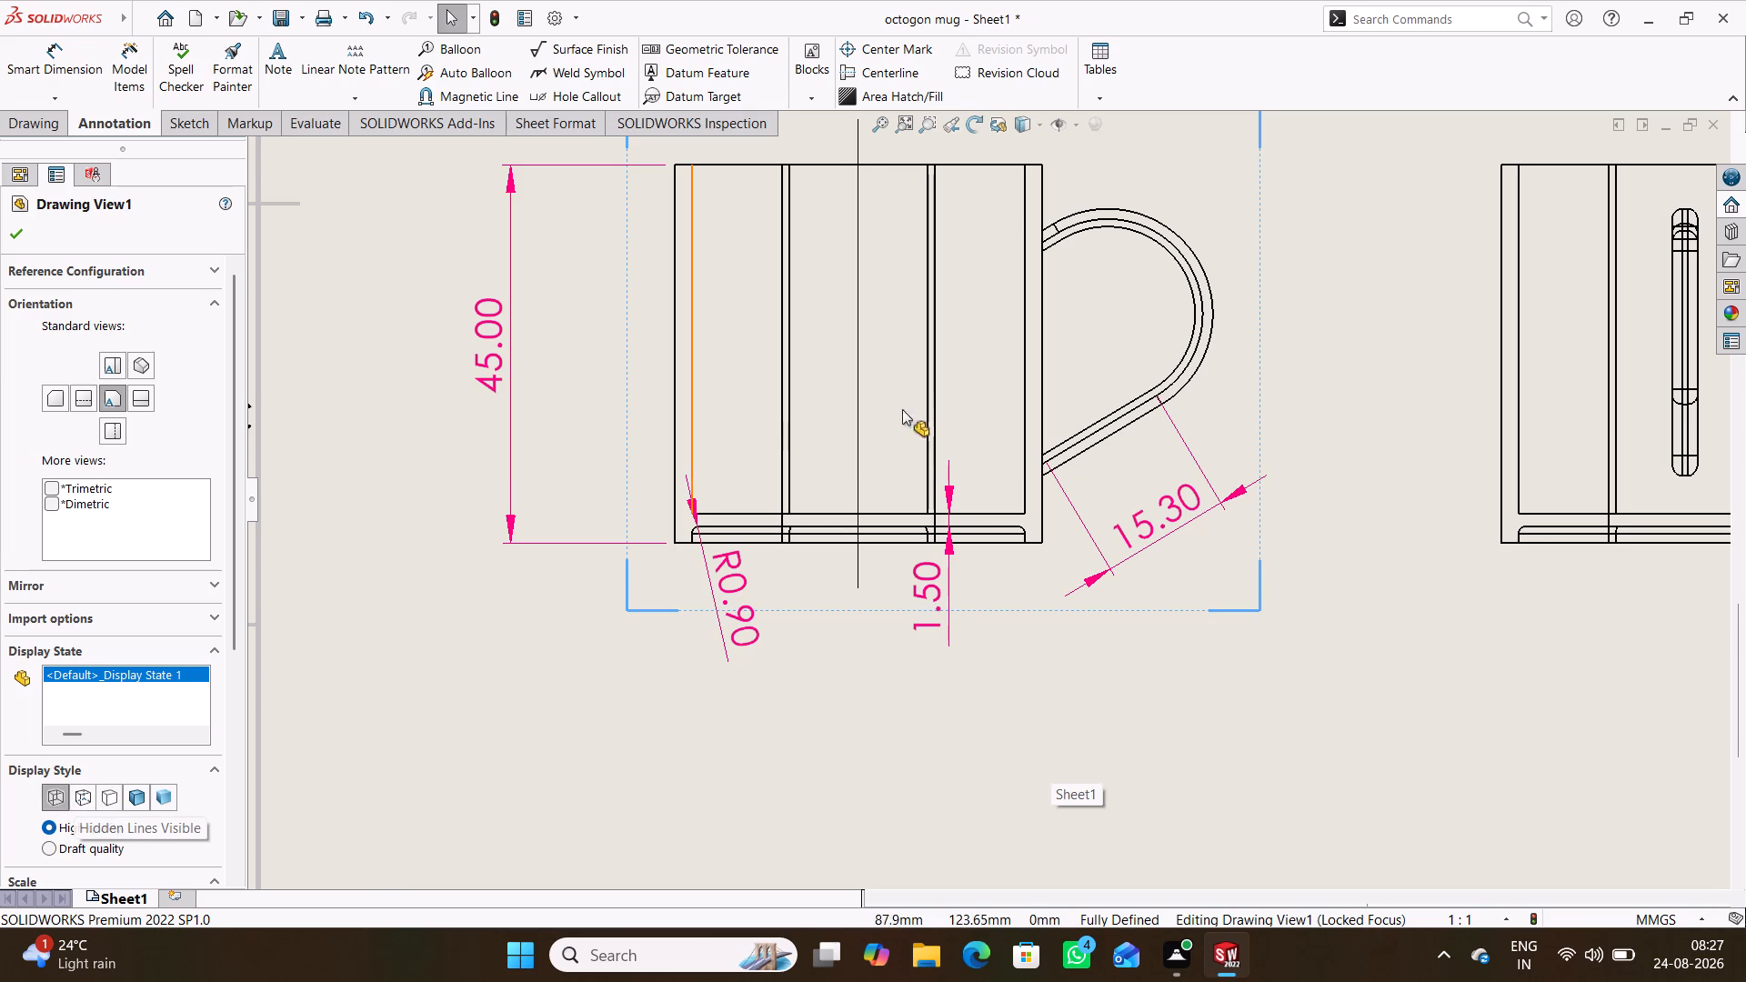
# Add a radius dimension to the handle's inner arc in the front view, placing it above and outside the handle.
pyautogui.scroll(3, 978, 390)
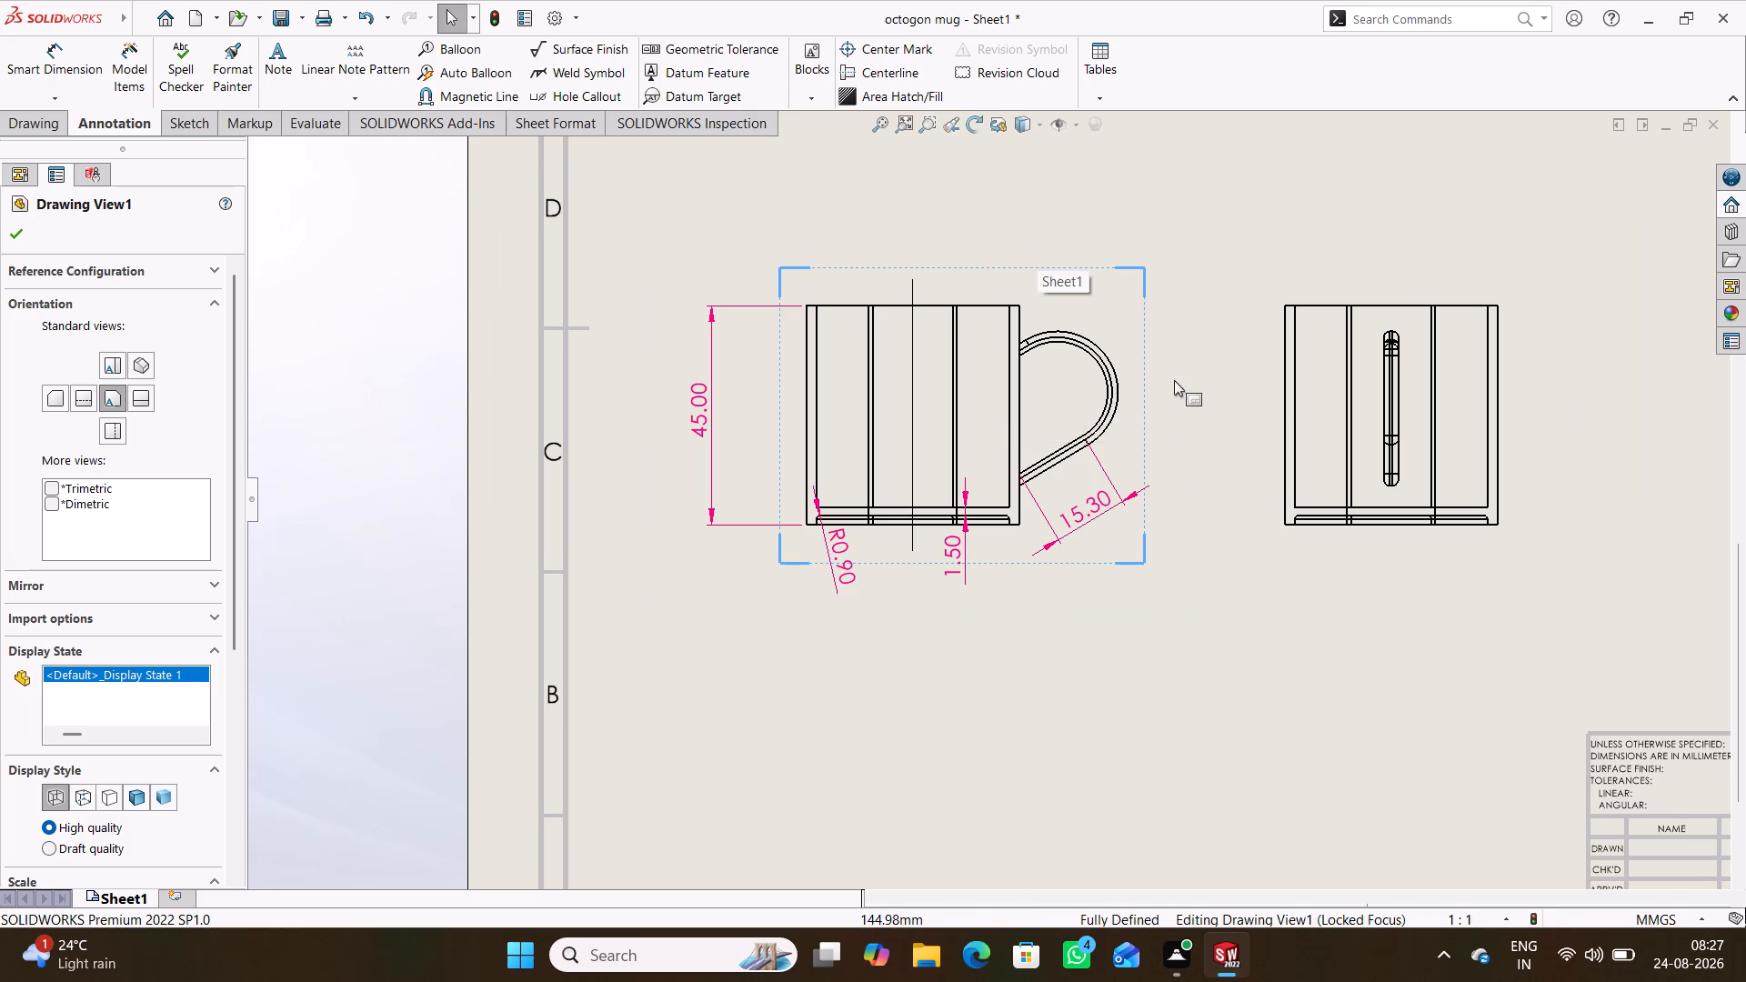
pyautogui.scroll(-2, 1174, 380)
pyautogui.moveTo(1211, 596); pyautogui.dragTo(1224, 346, button='right')
pyautogui.scroll(-3, 1079, 388)
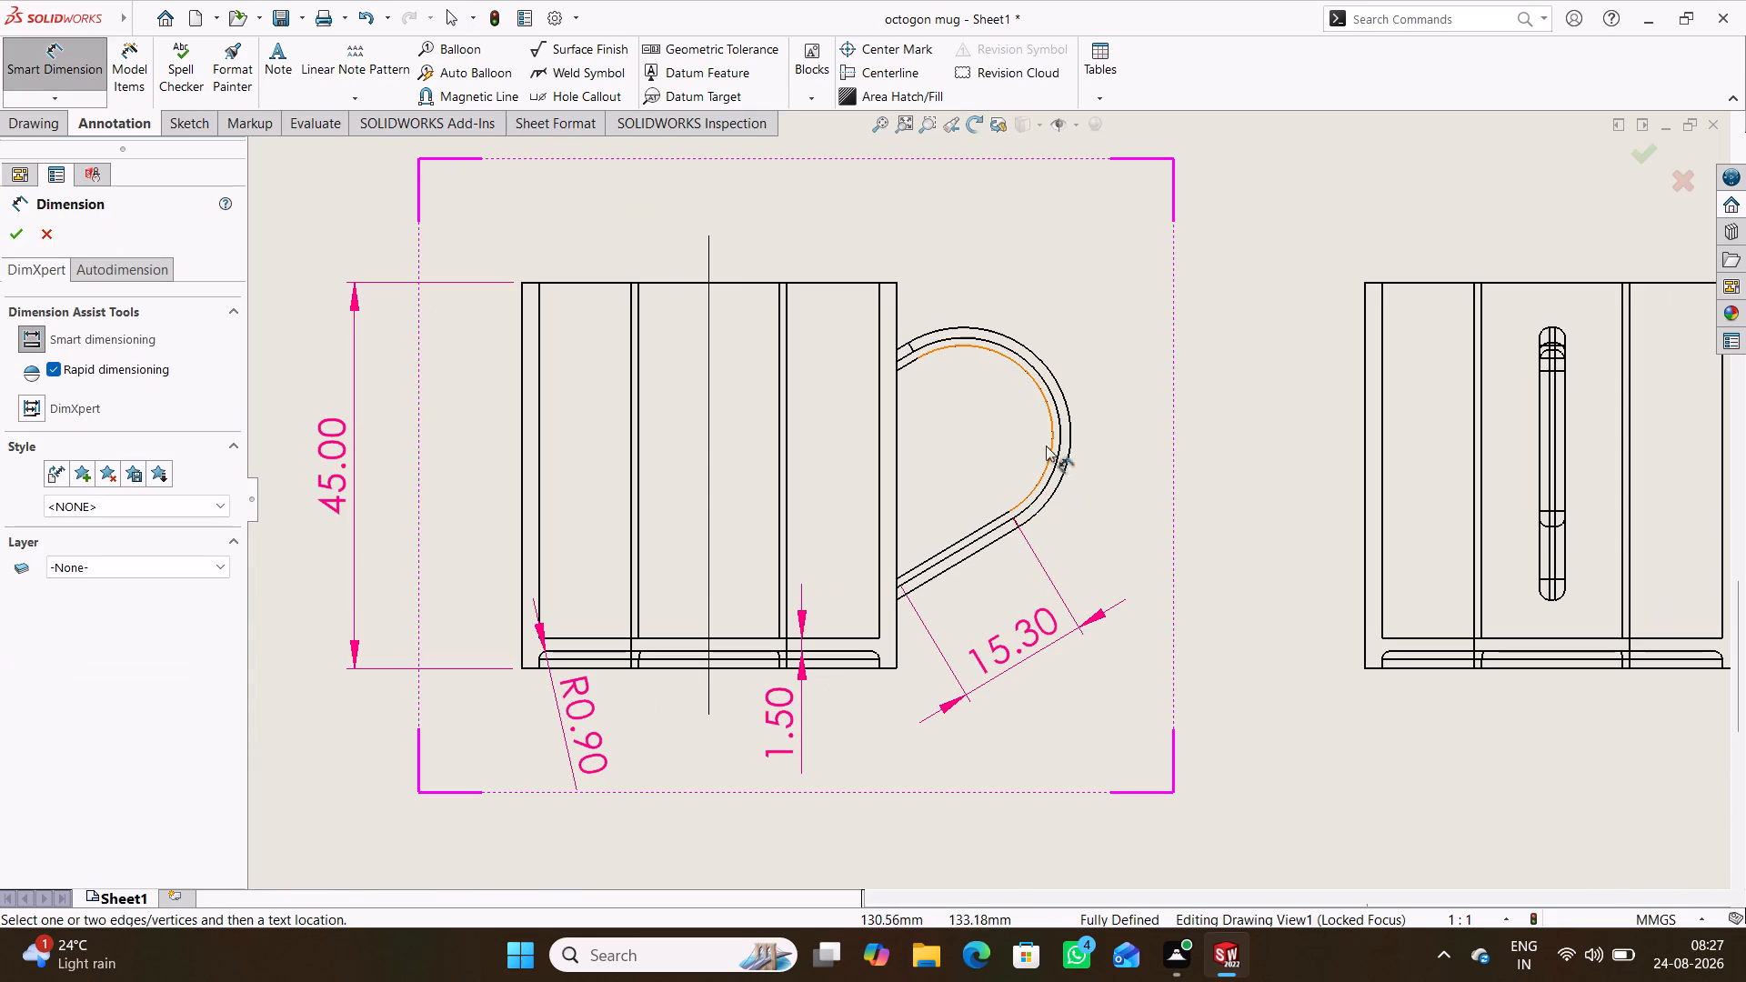
pyautogui.click(1046, 395)
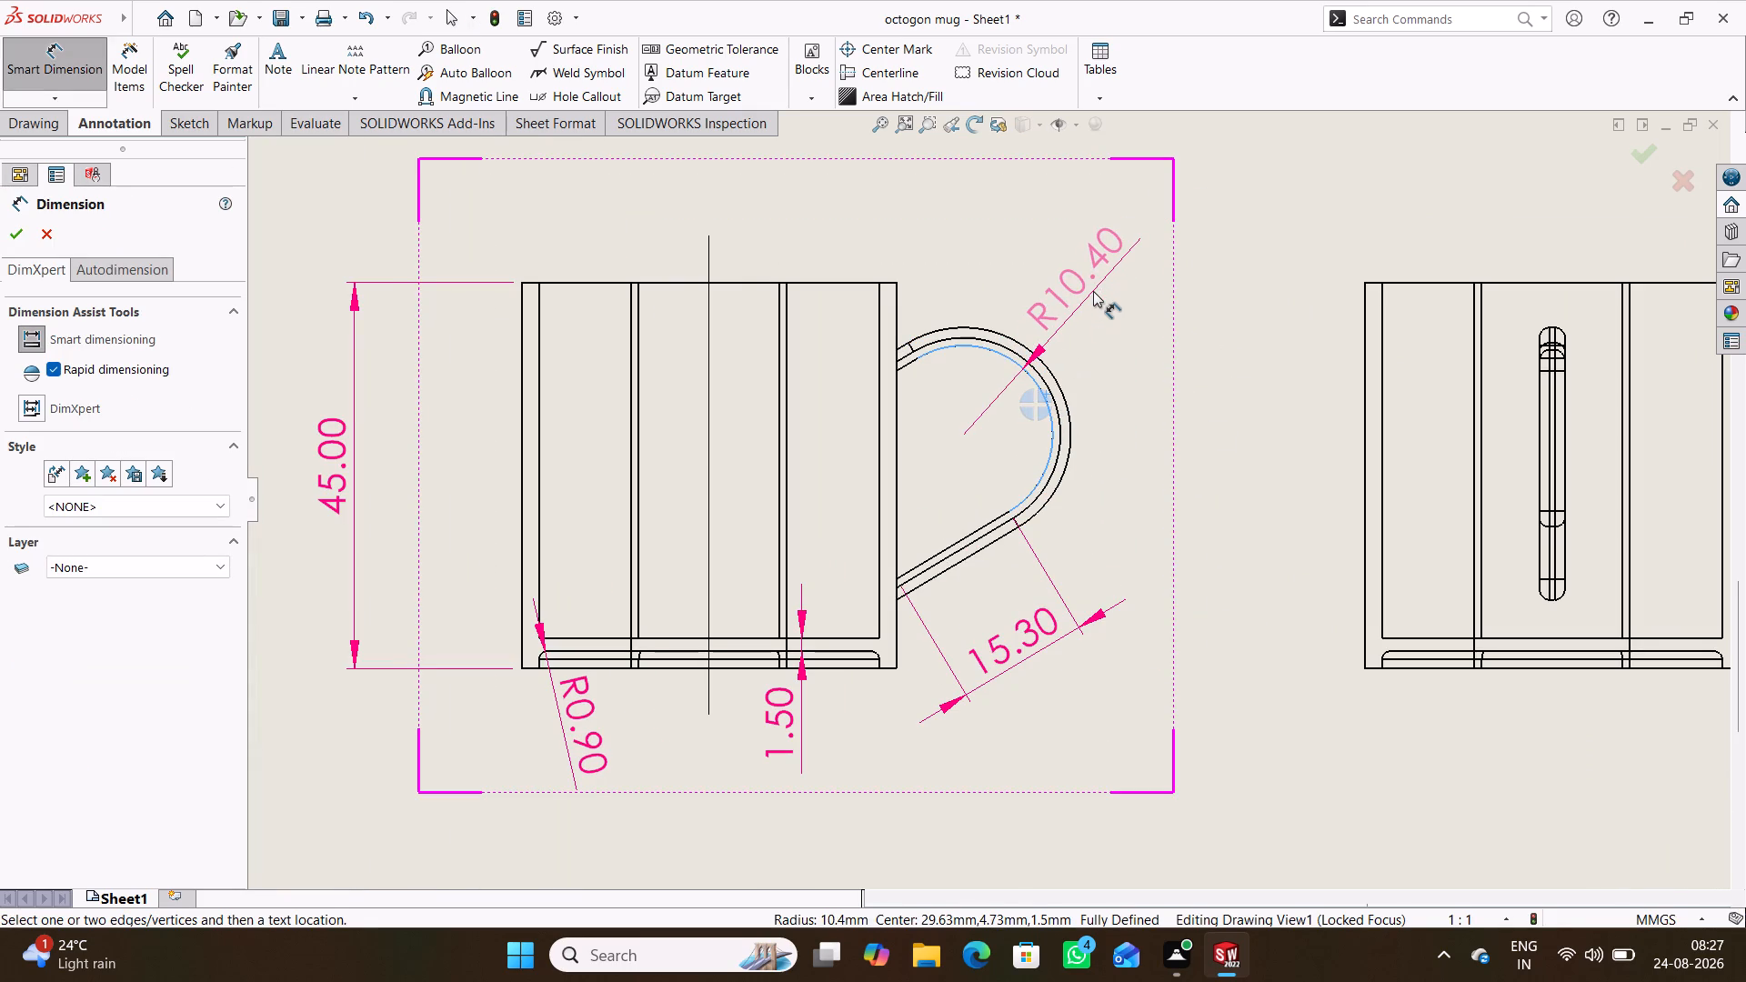
pyautogui.click(1093, 291)
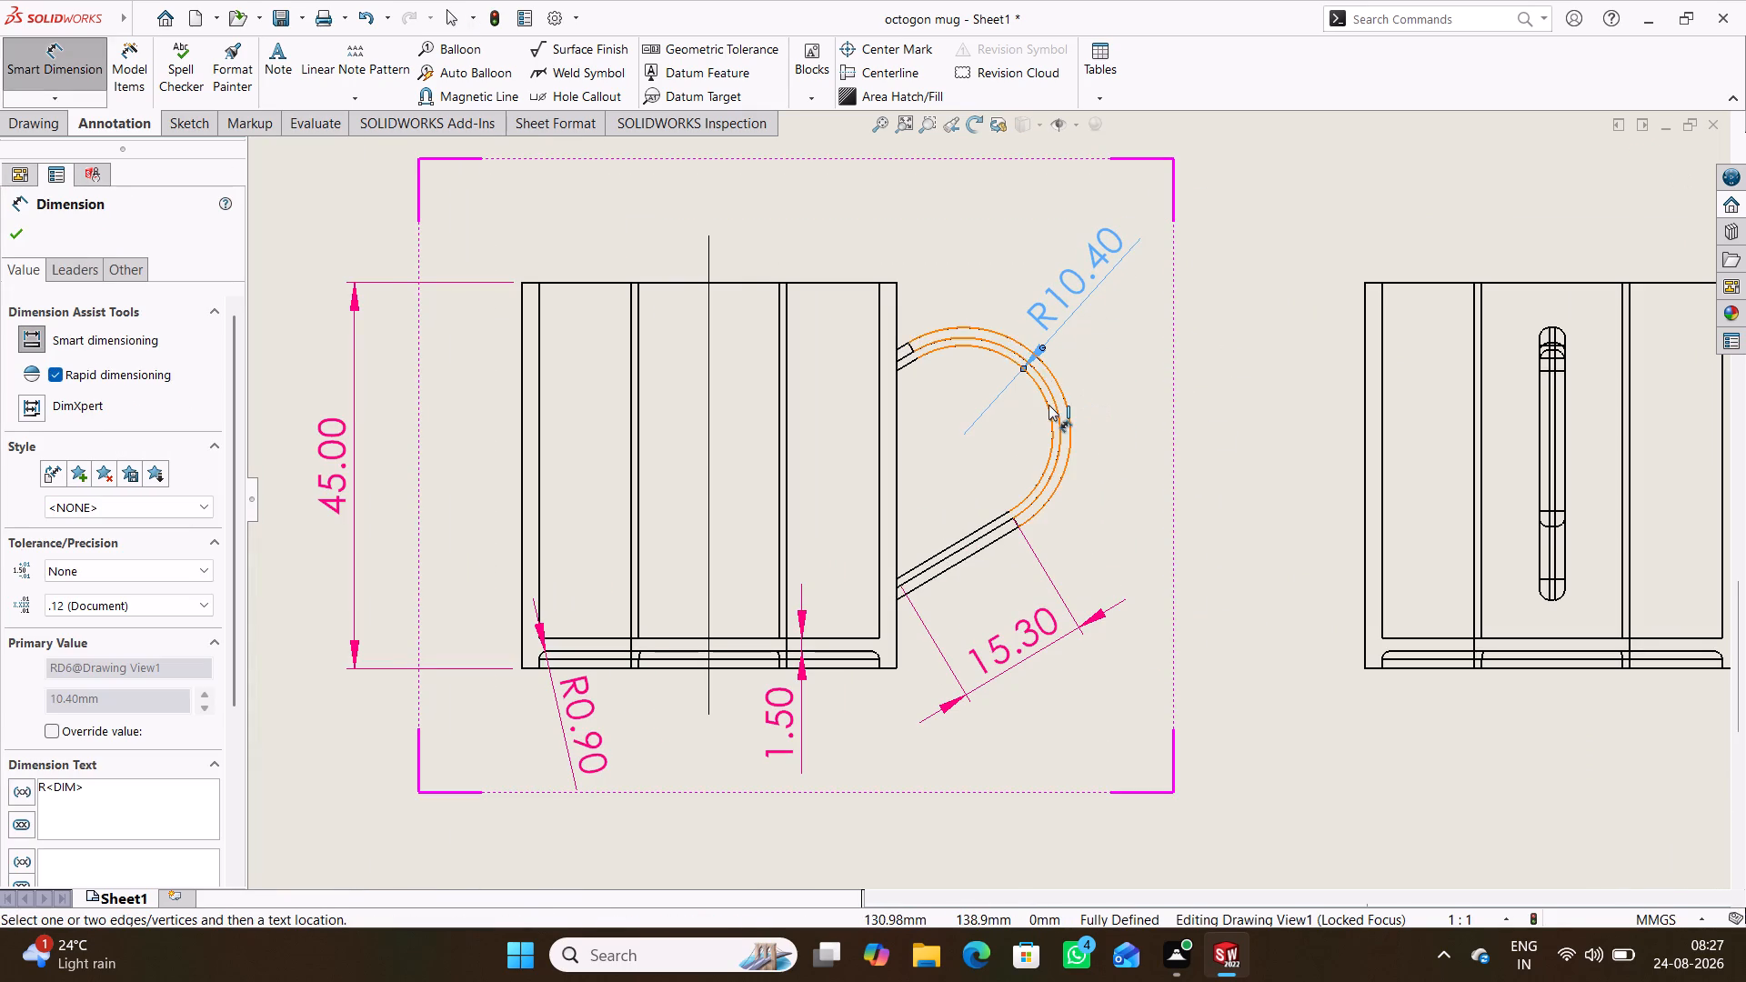
# Add a radius dimension to the handle's outer arc in the front view, placing it beside the inner arc's radius.
pyautogui.click(1052, 396)
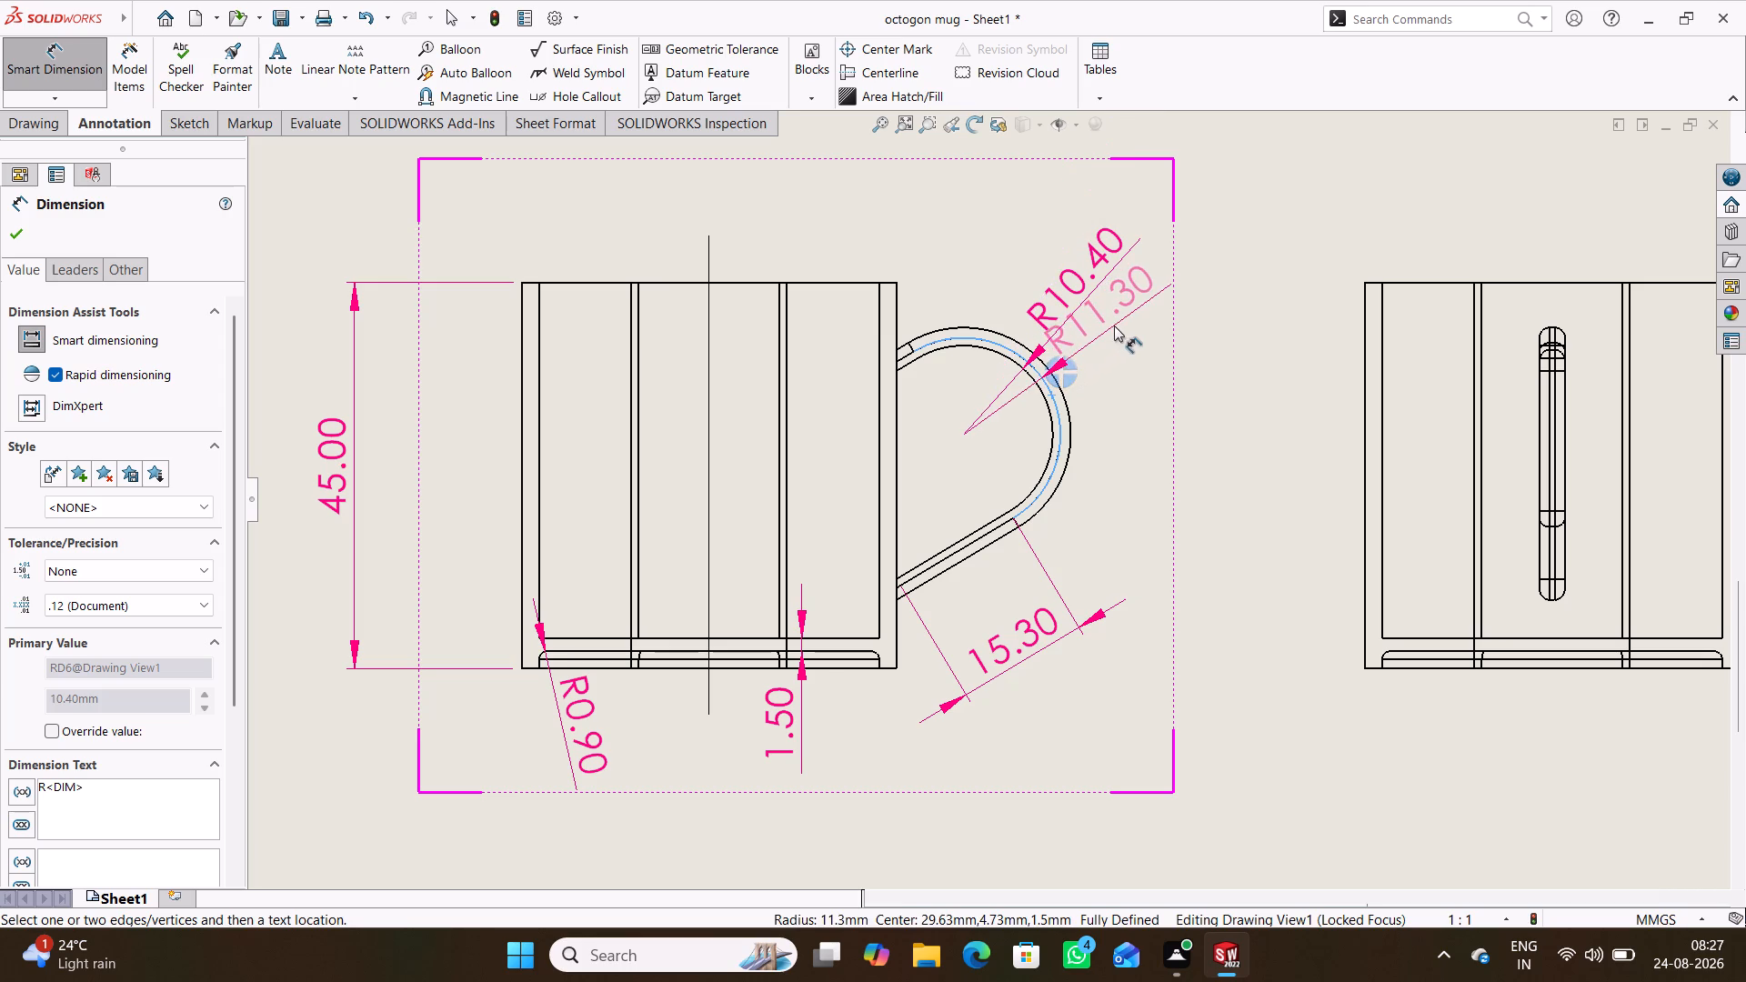
pyautogui.click(87, 80)
pyautogui.click(83, 65)
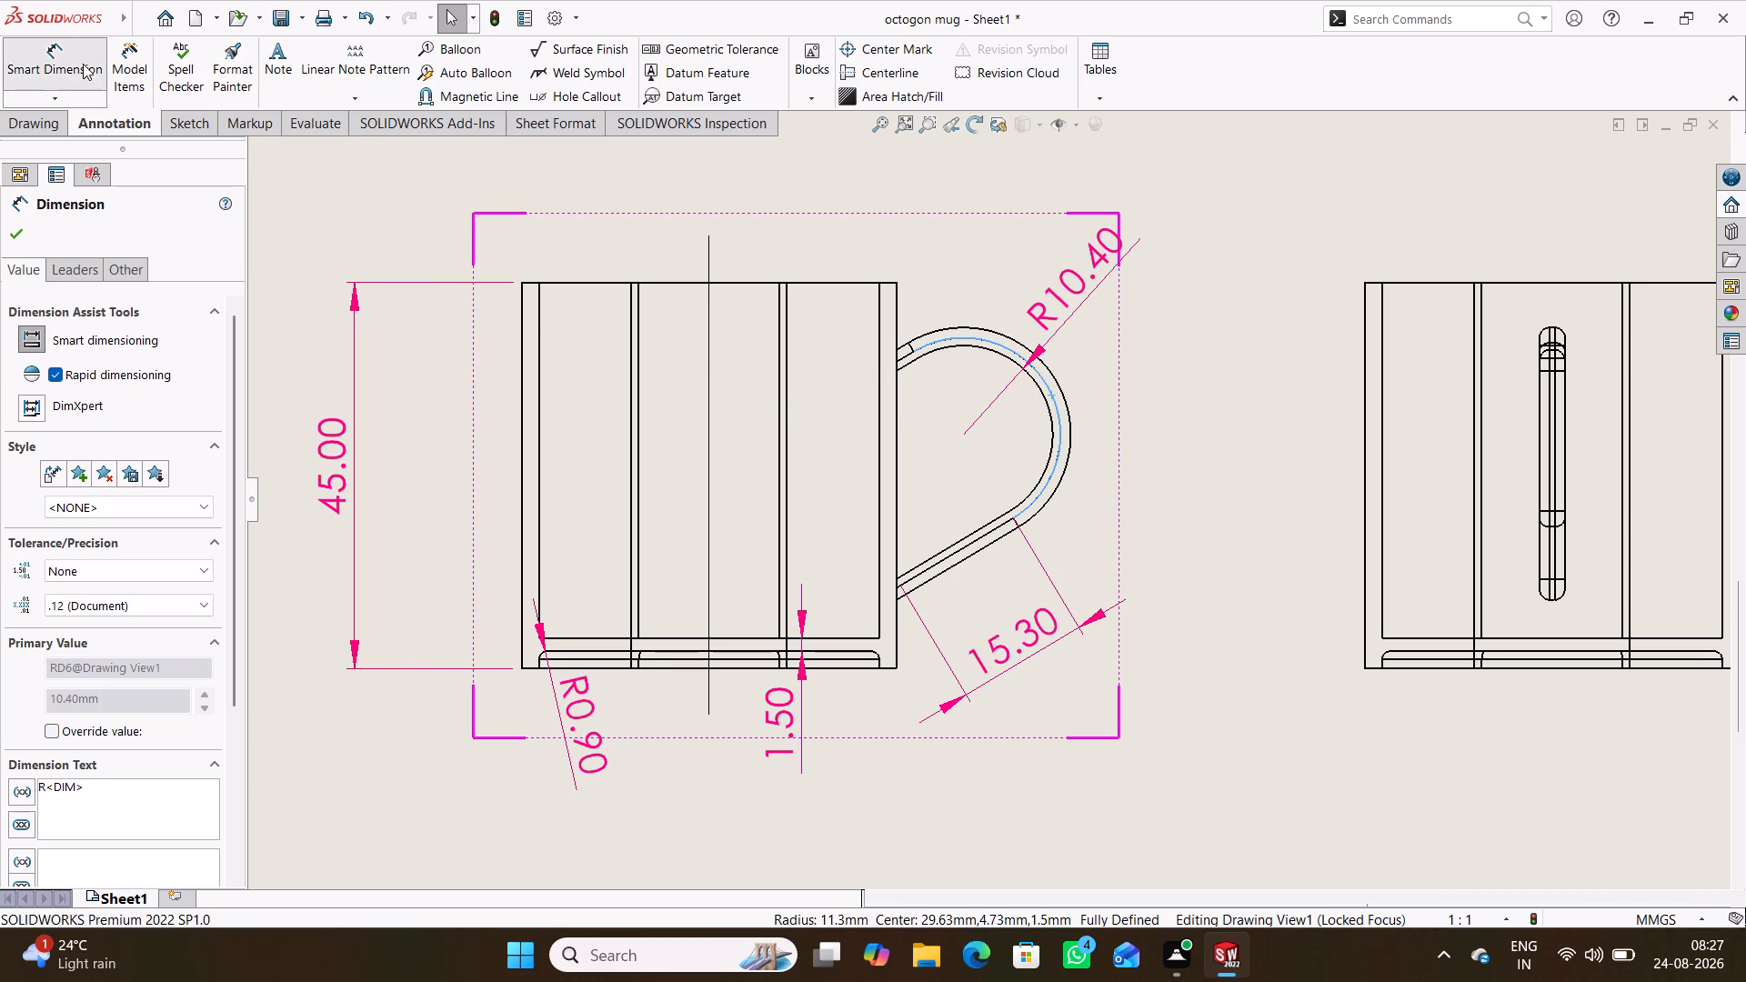
pyautogui.click(1063, 390)
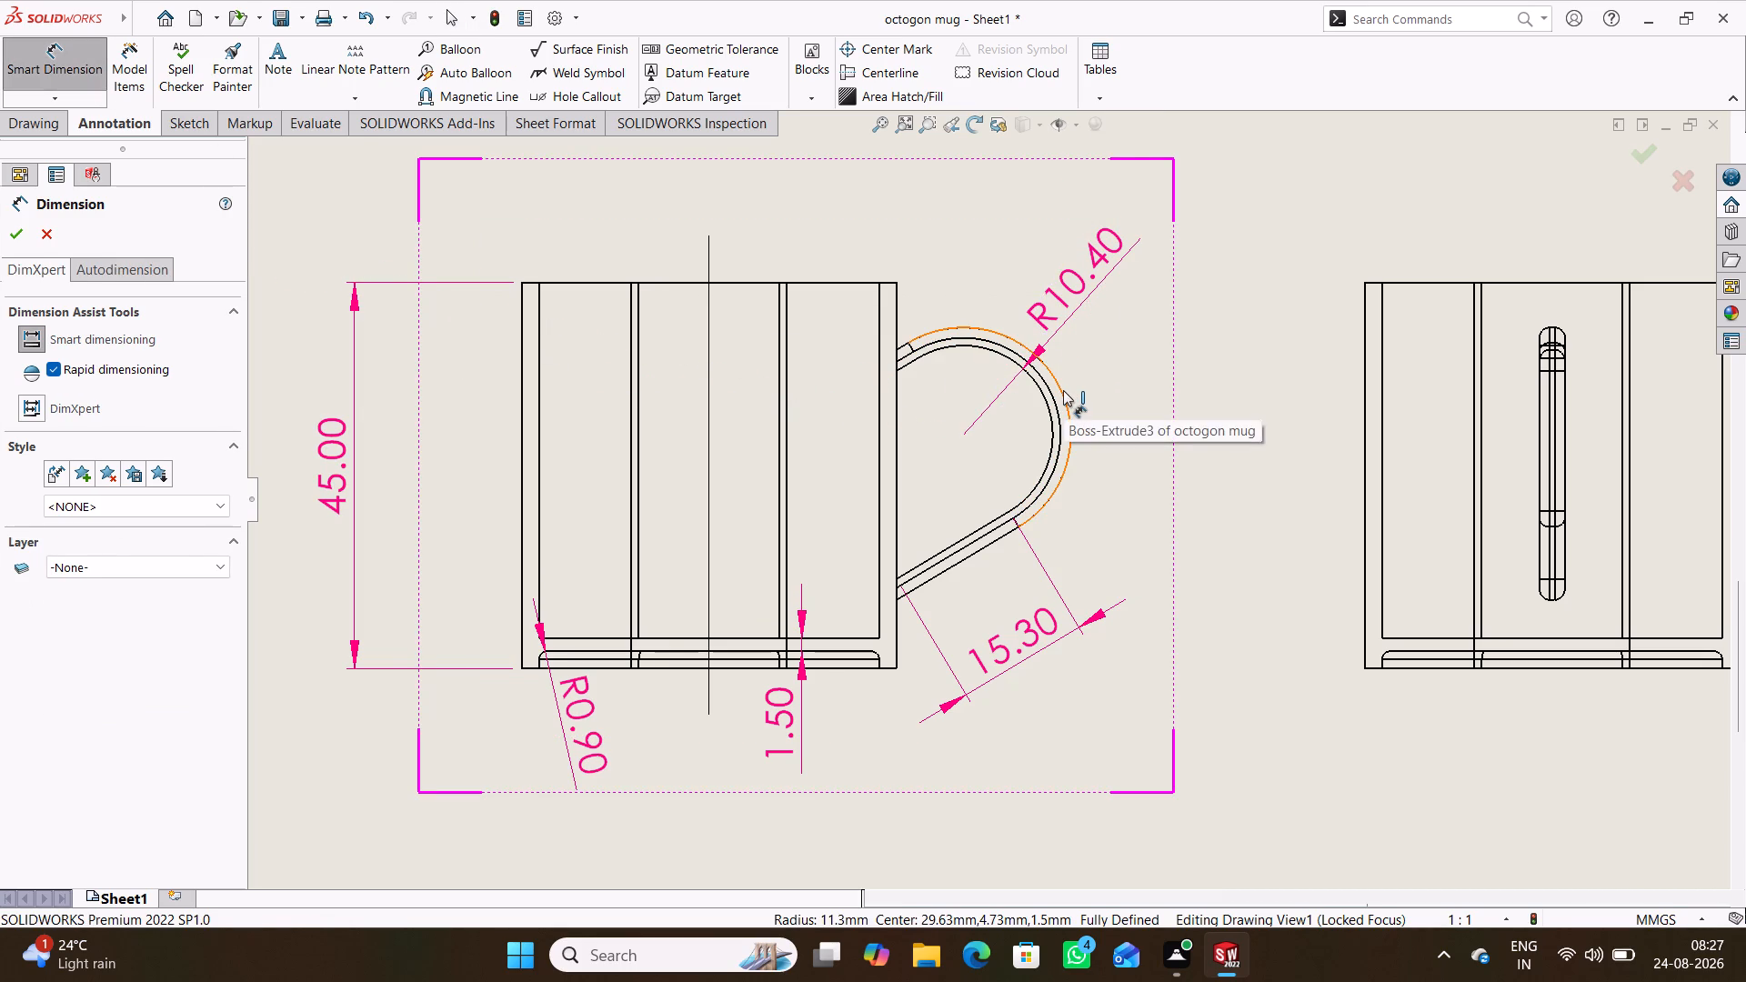
pyautogui.click(1158, 329)
pyautogui.click(1250, 412)
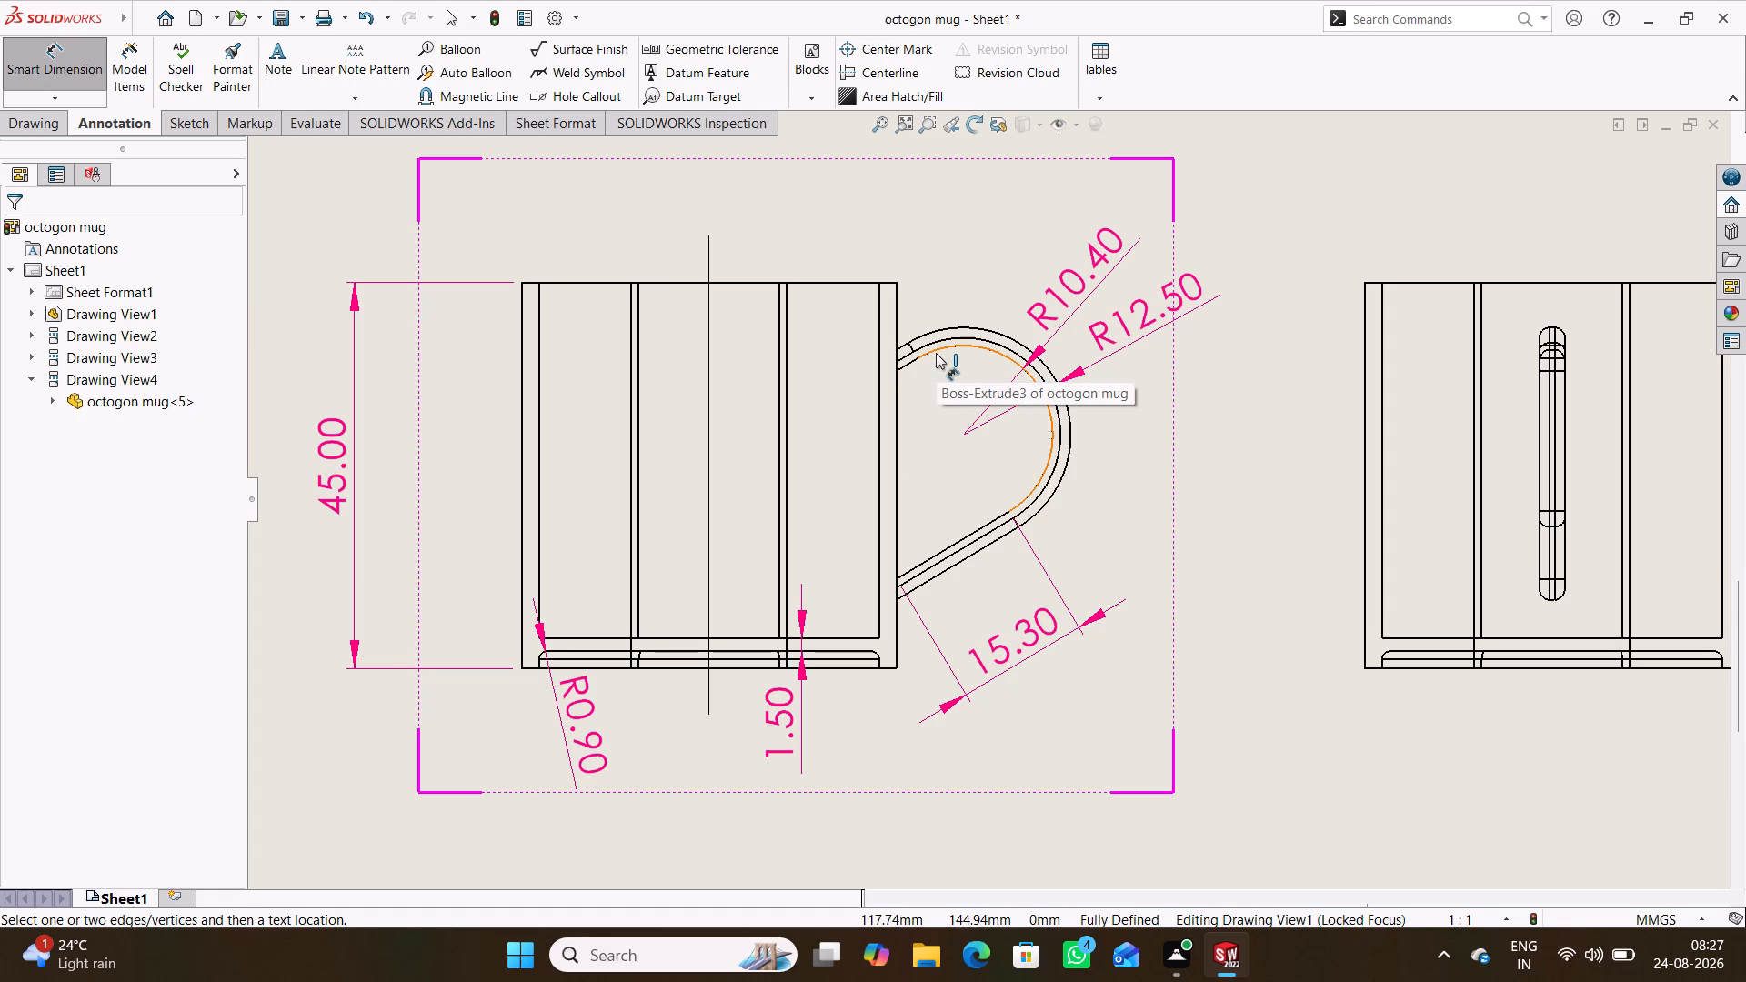
# Dimension the handle's width between its two long edges in the top view, placing it beyond the handle's free end.
pyautogui.scroll(3, 940, 319)
pyautogui.scroll(3, 1010, 237)
pyautogui.scroll(-11, 1022, 235)
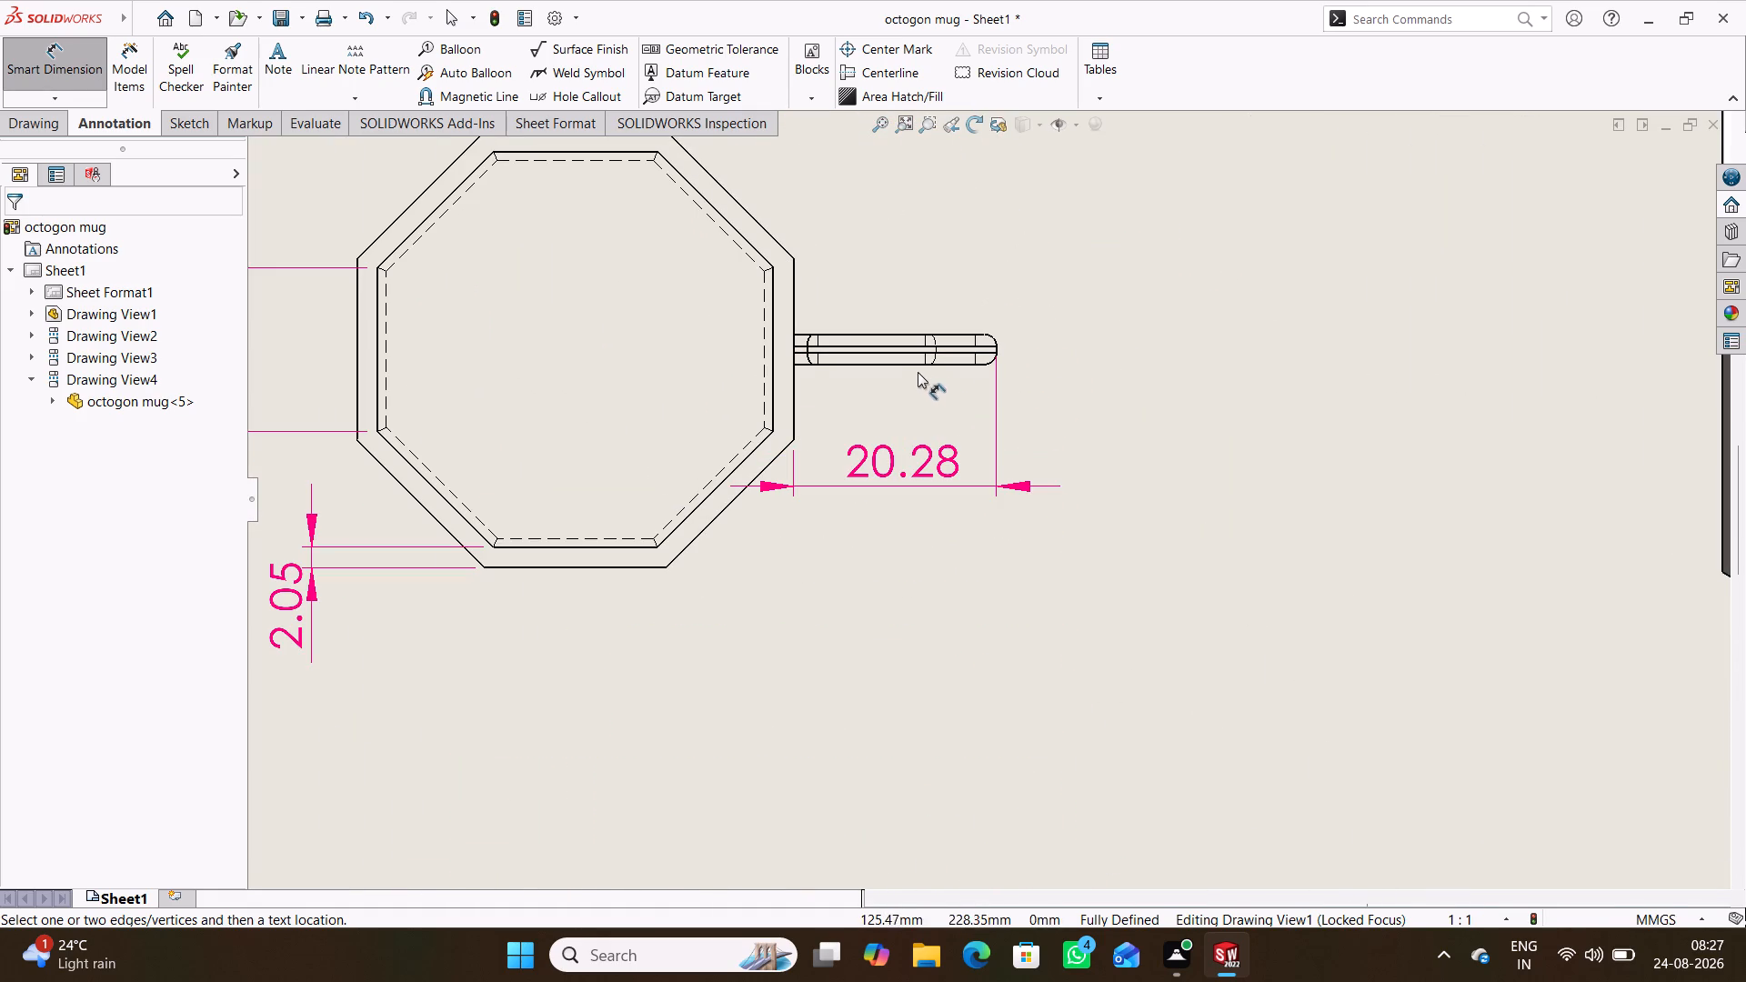
pyautogui.click(920, 365)
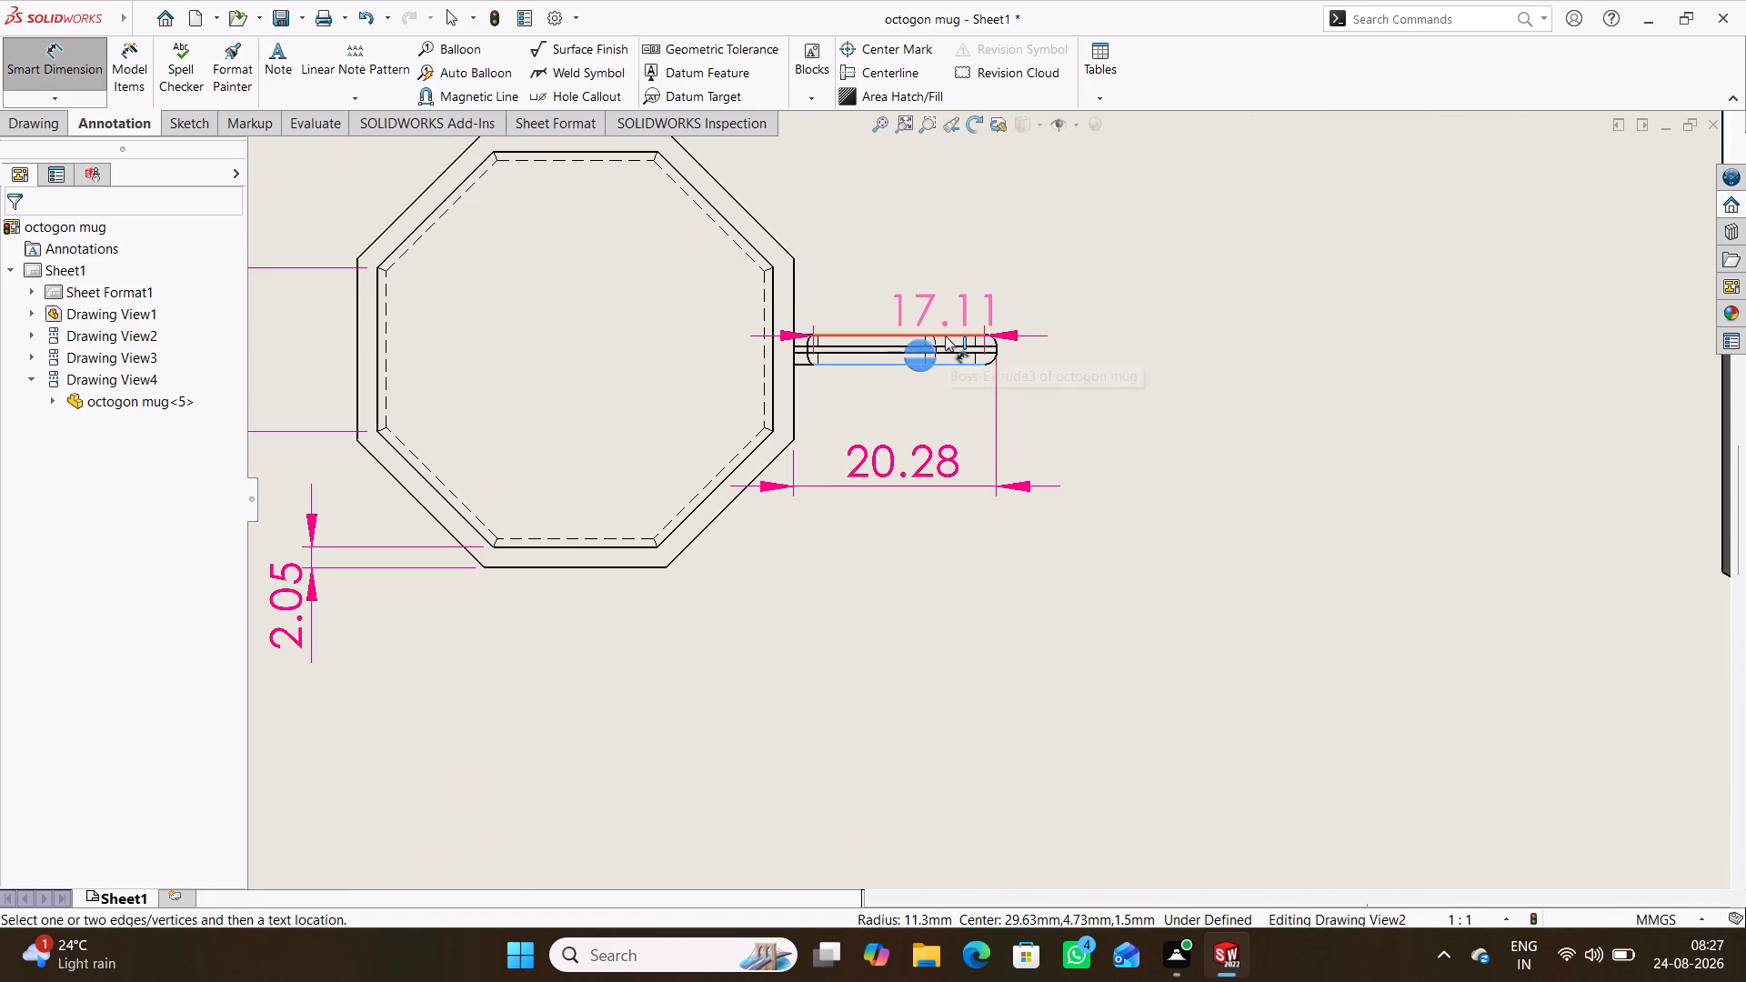
pyautogui.click(945, 336)
pyautogui.click(1103, 265)
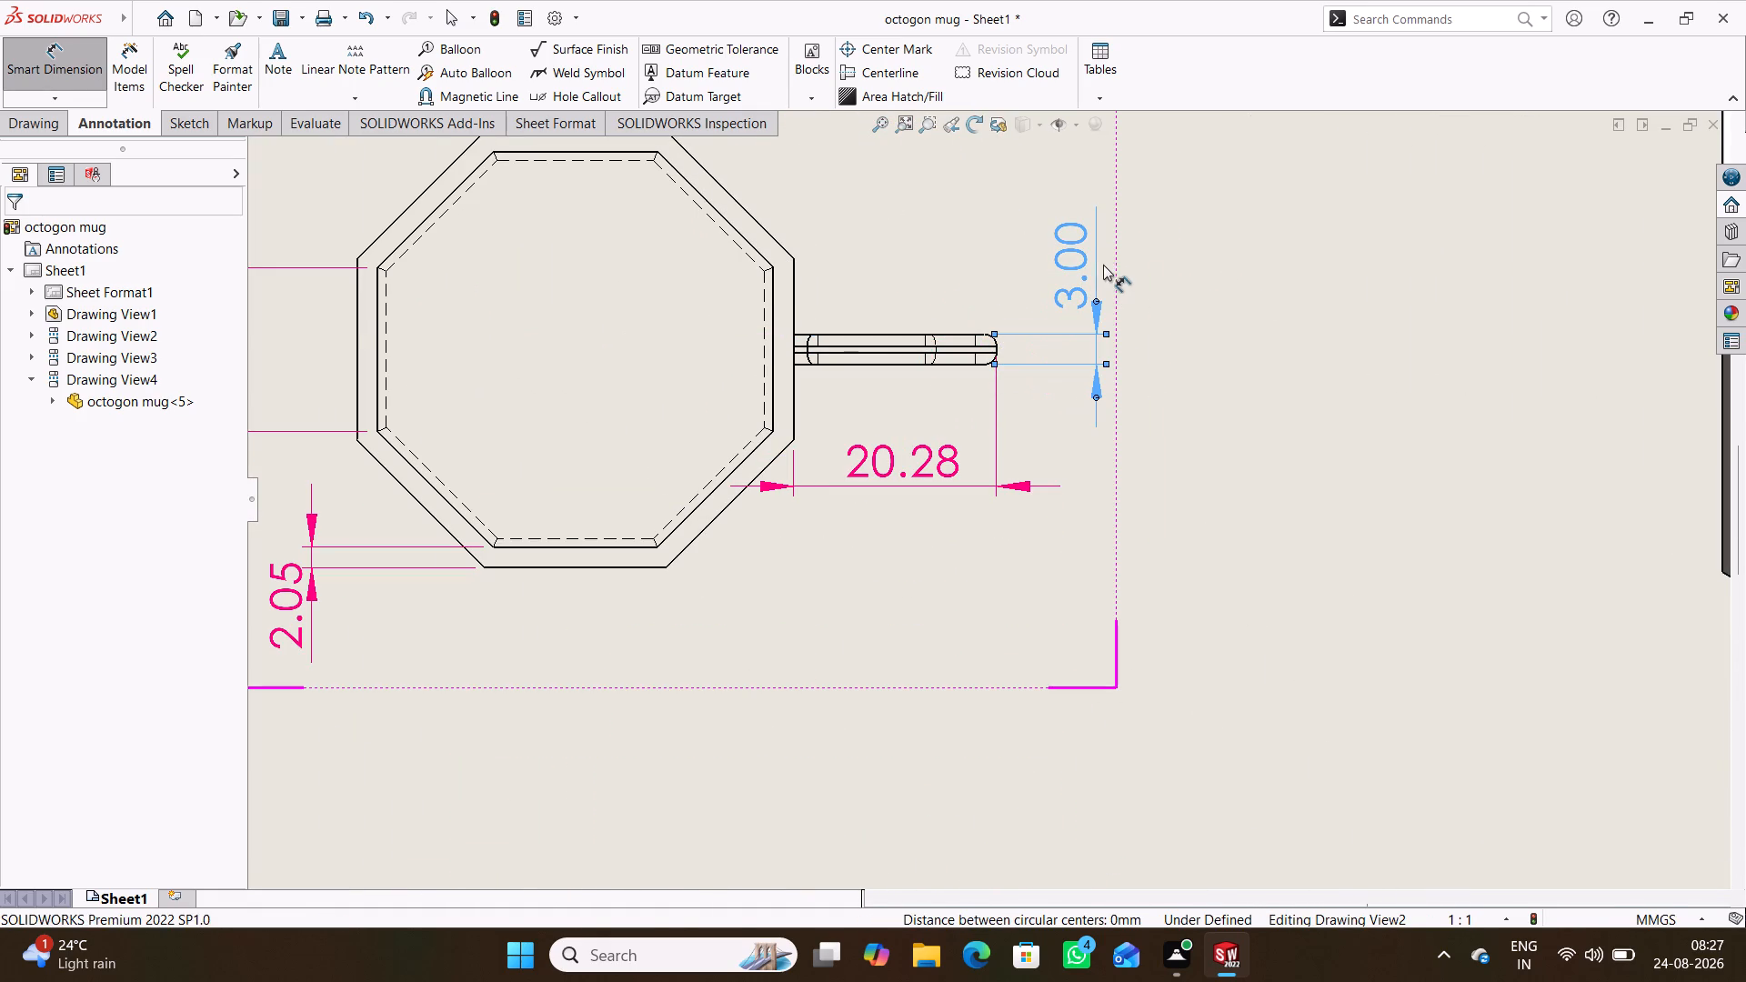
pyautogui.click(1181, 398)
pyautogui.scroll(4, 1184, 451)
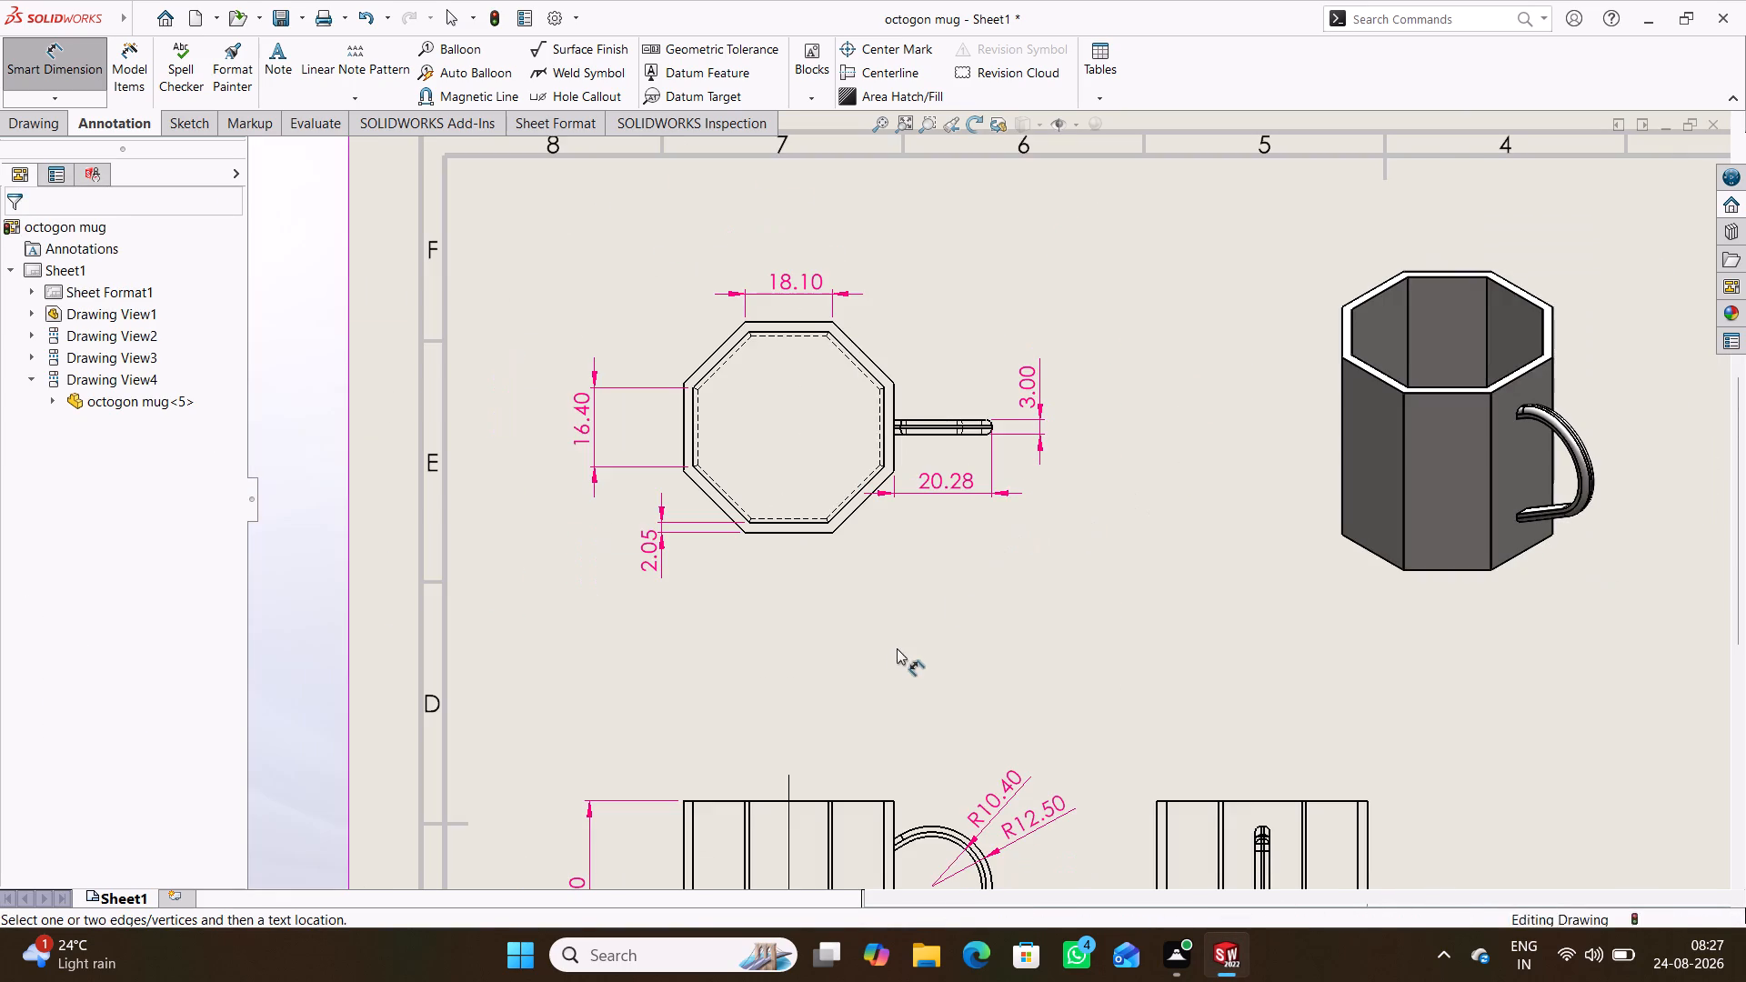
pyautogui.scroll(3, 892, 659)
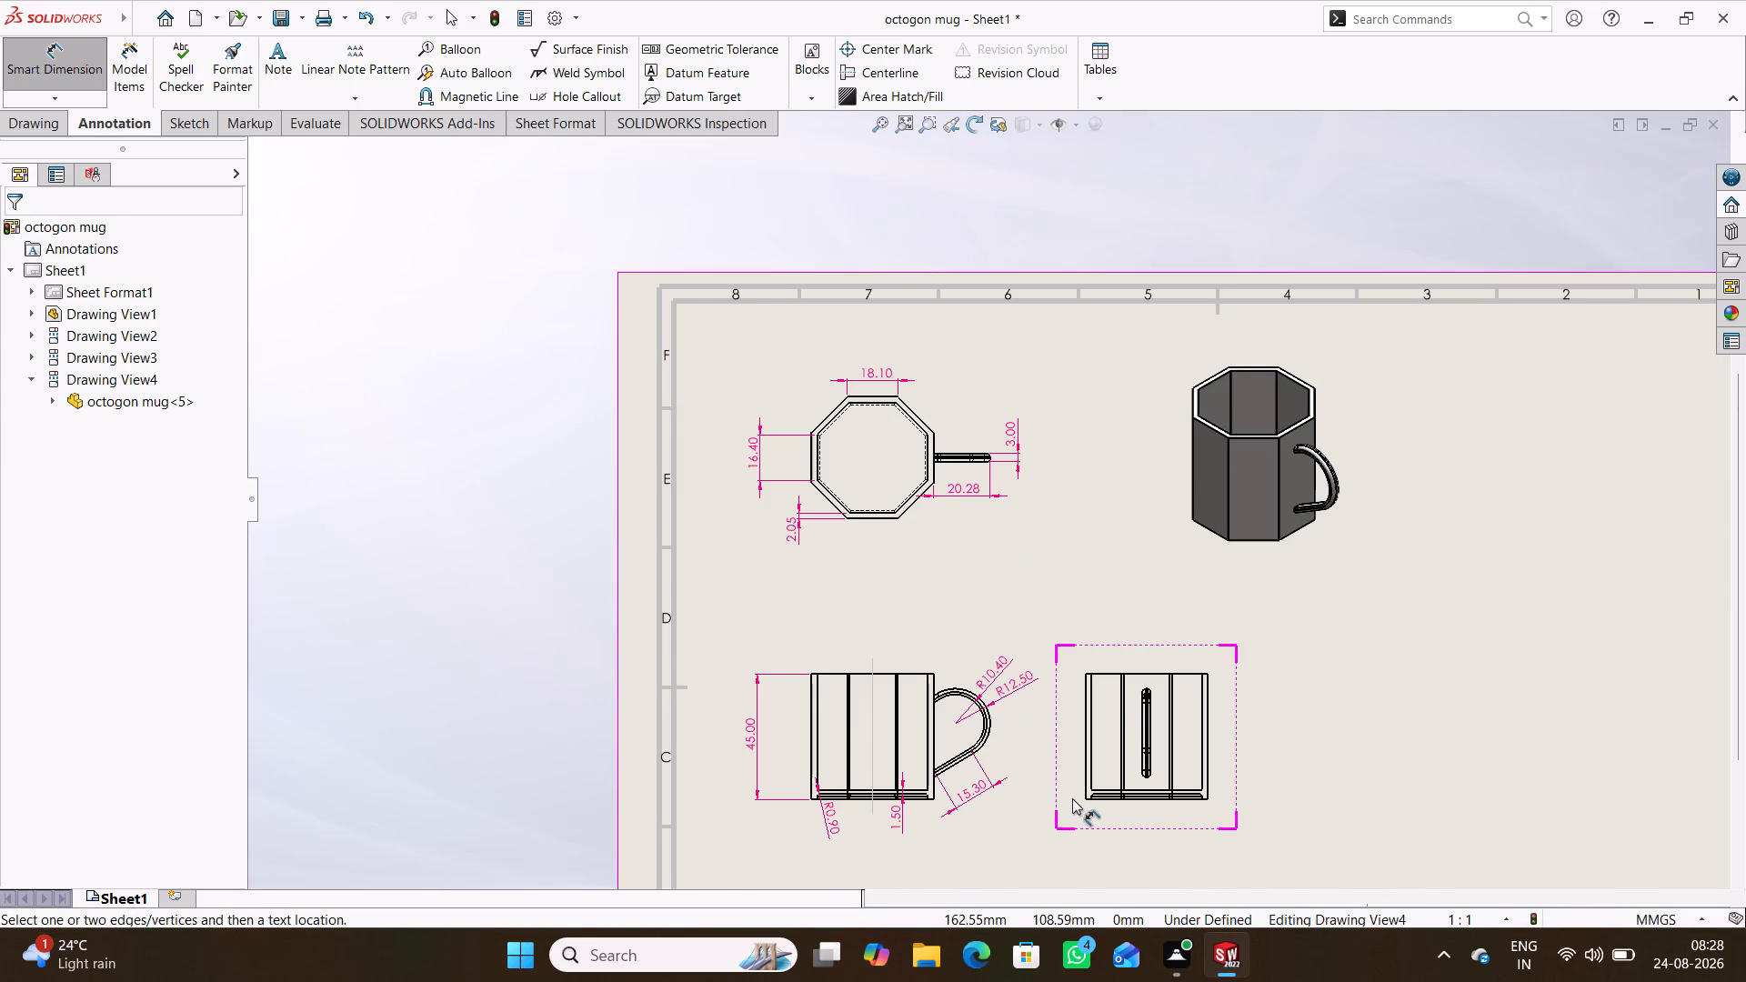
pyautogui.scroll(1, 1072, 797)
pyautogui.scroll(-3, 1072, 797)
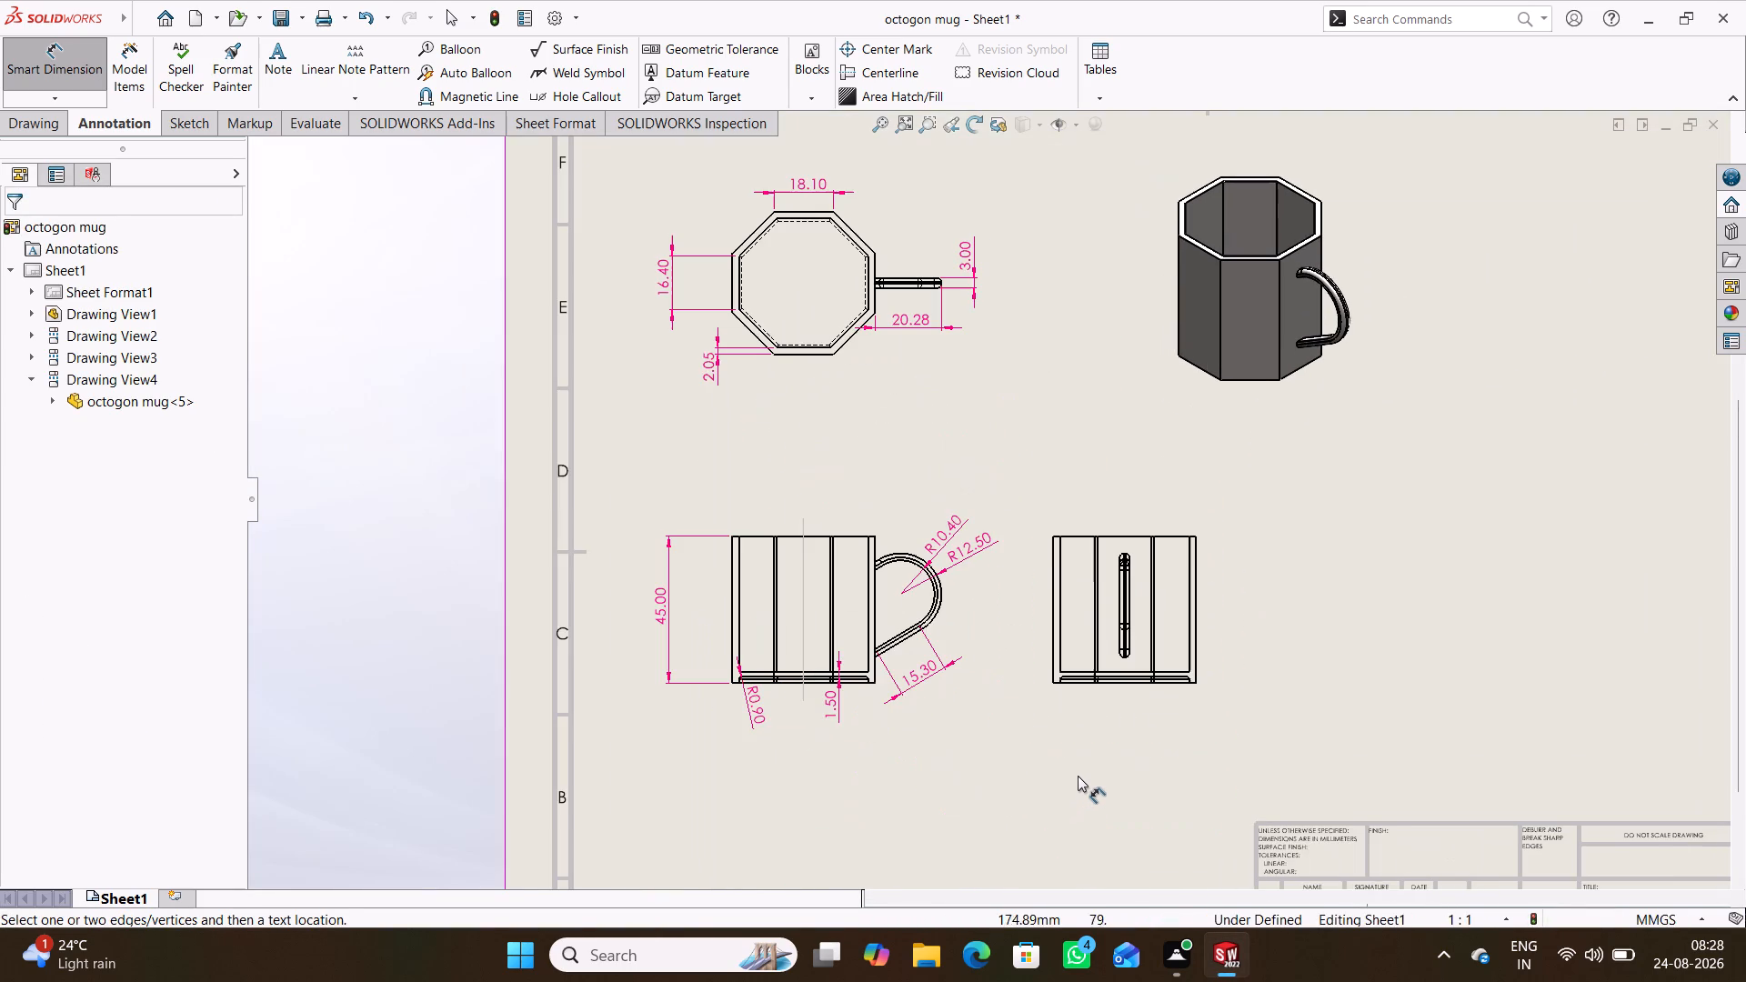
pyautogui.click(68, 58)
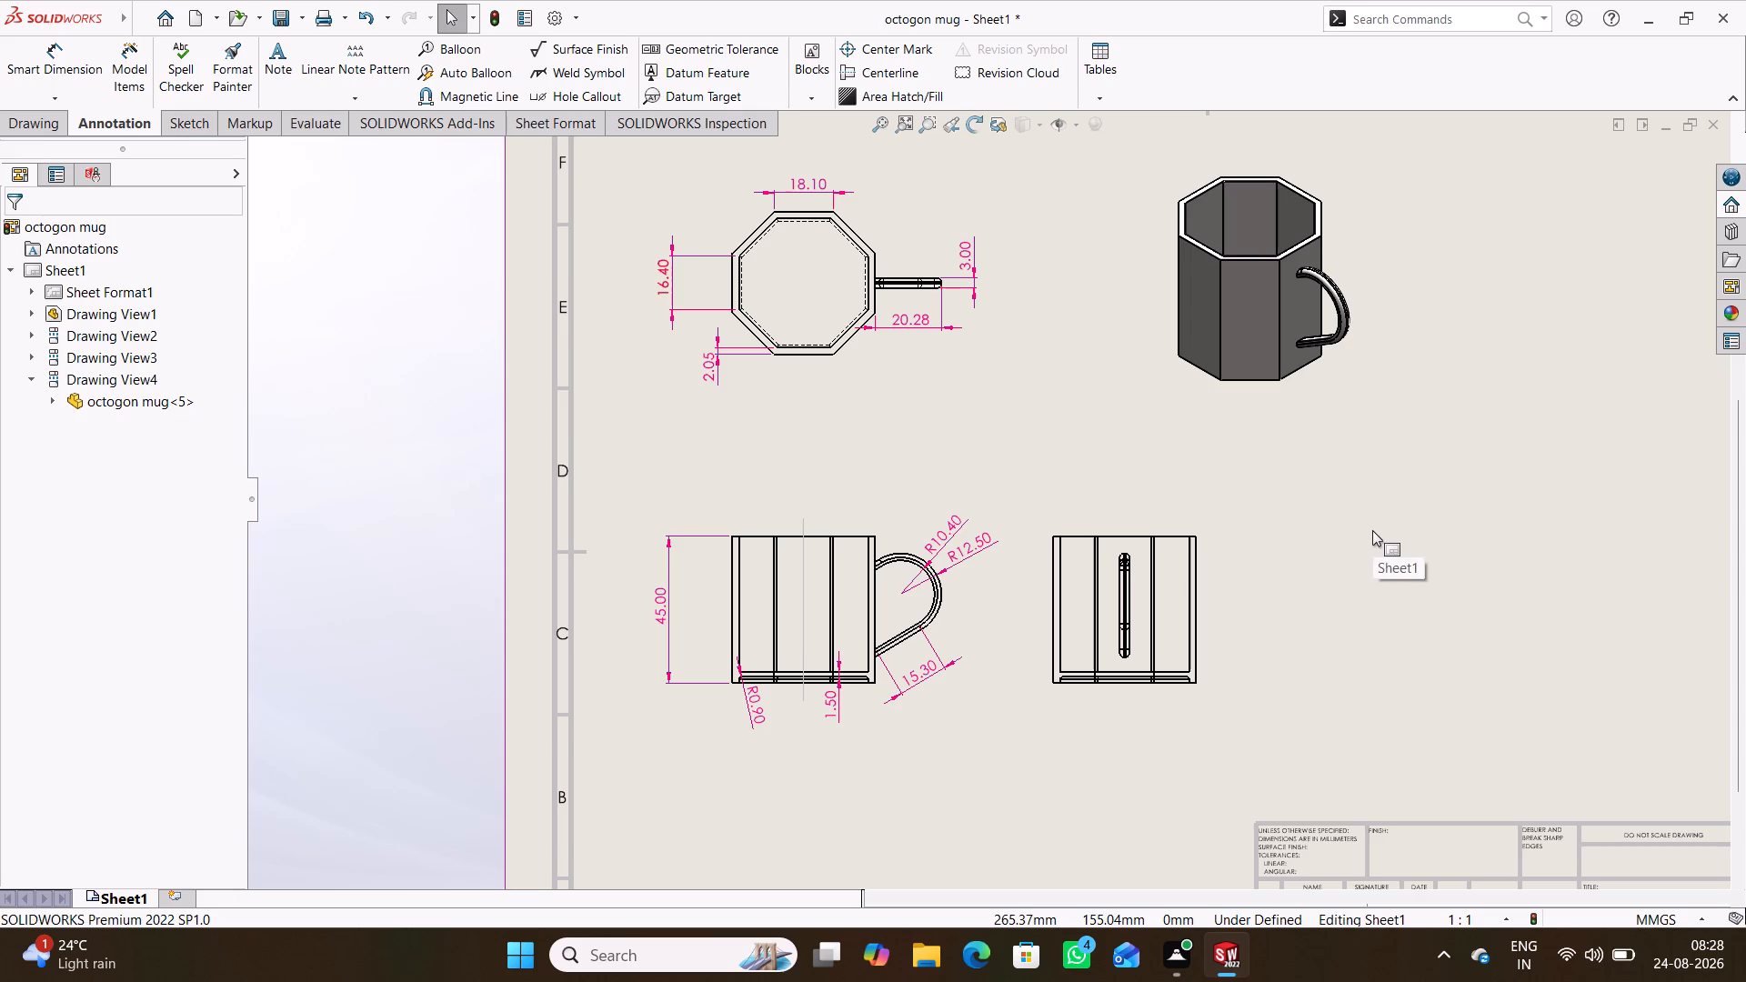
# Move the shaded isometric view farther away from the top view, from sheet zone 4 to zone 3.
pyautogui.scroll(3, 1395, 606)
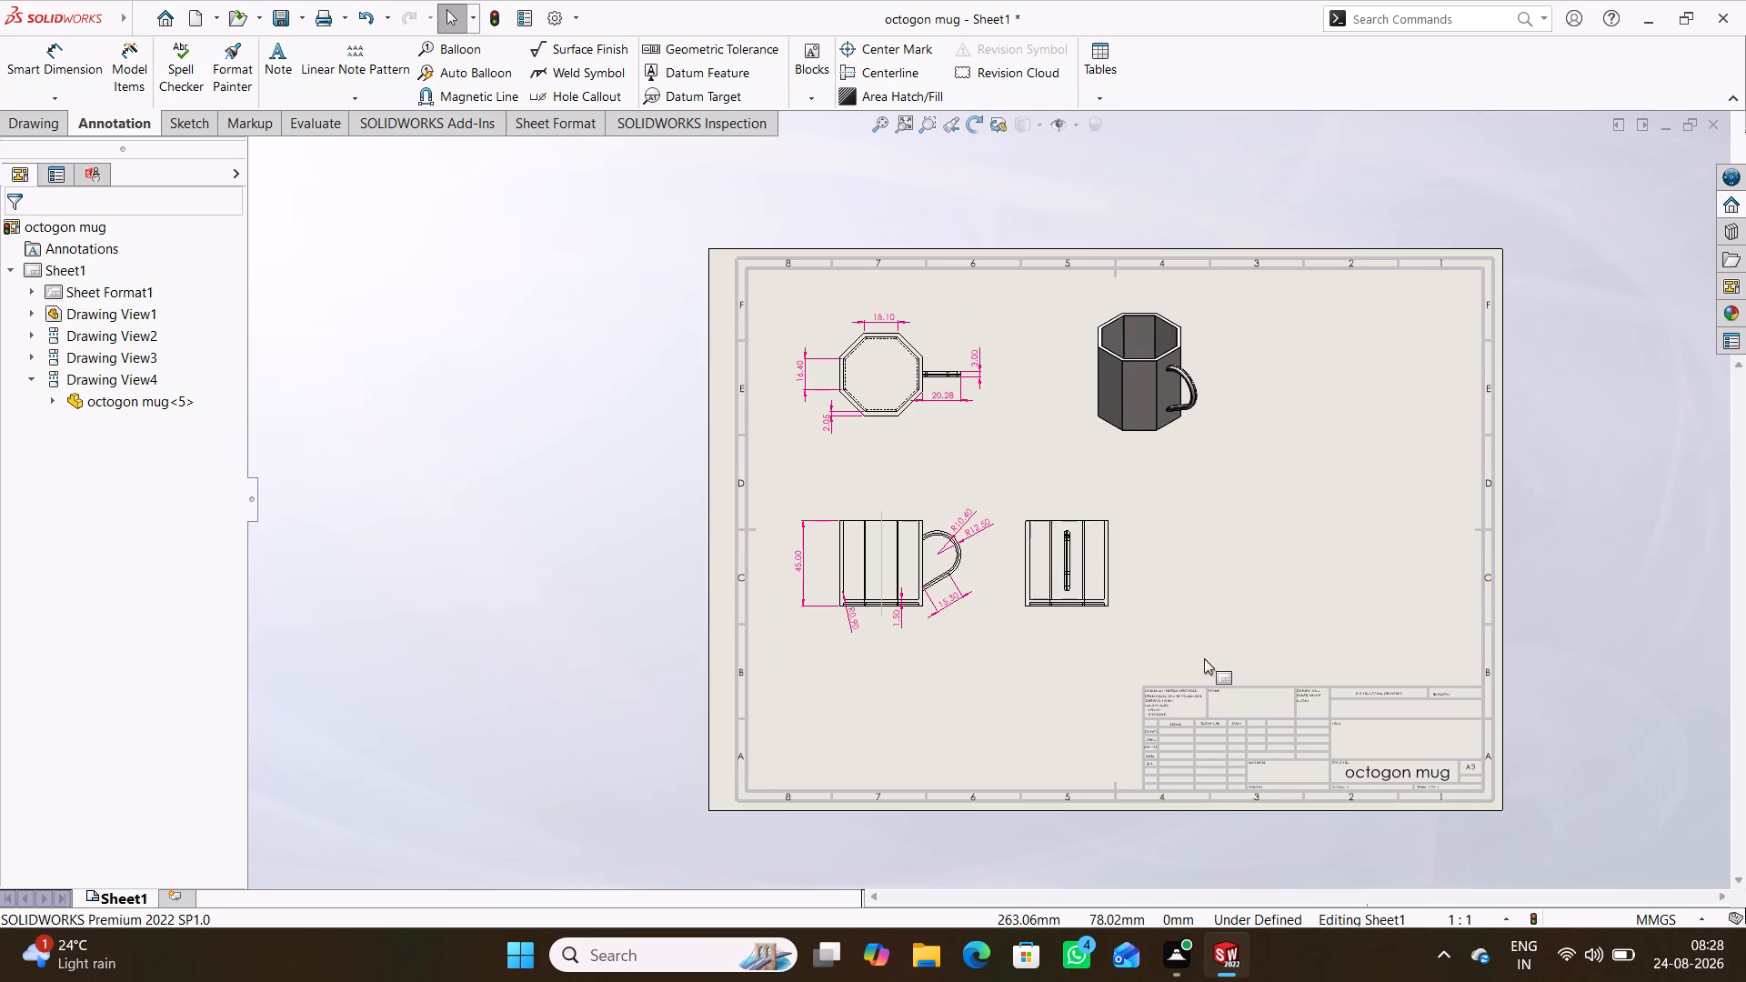
pyautogui.scroll(-1, 1201, 655)
pyautogui.moveTo(1129, 419); pyautogui.dragTo(1223, 434)
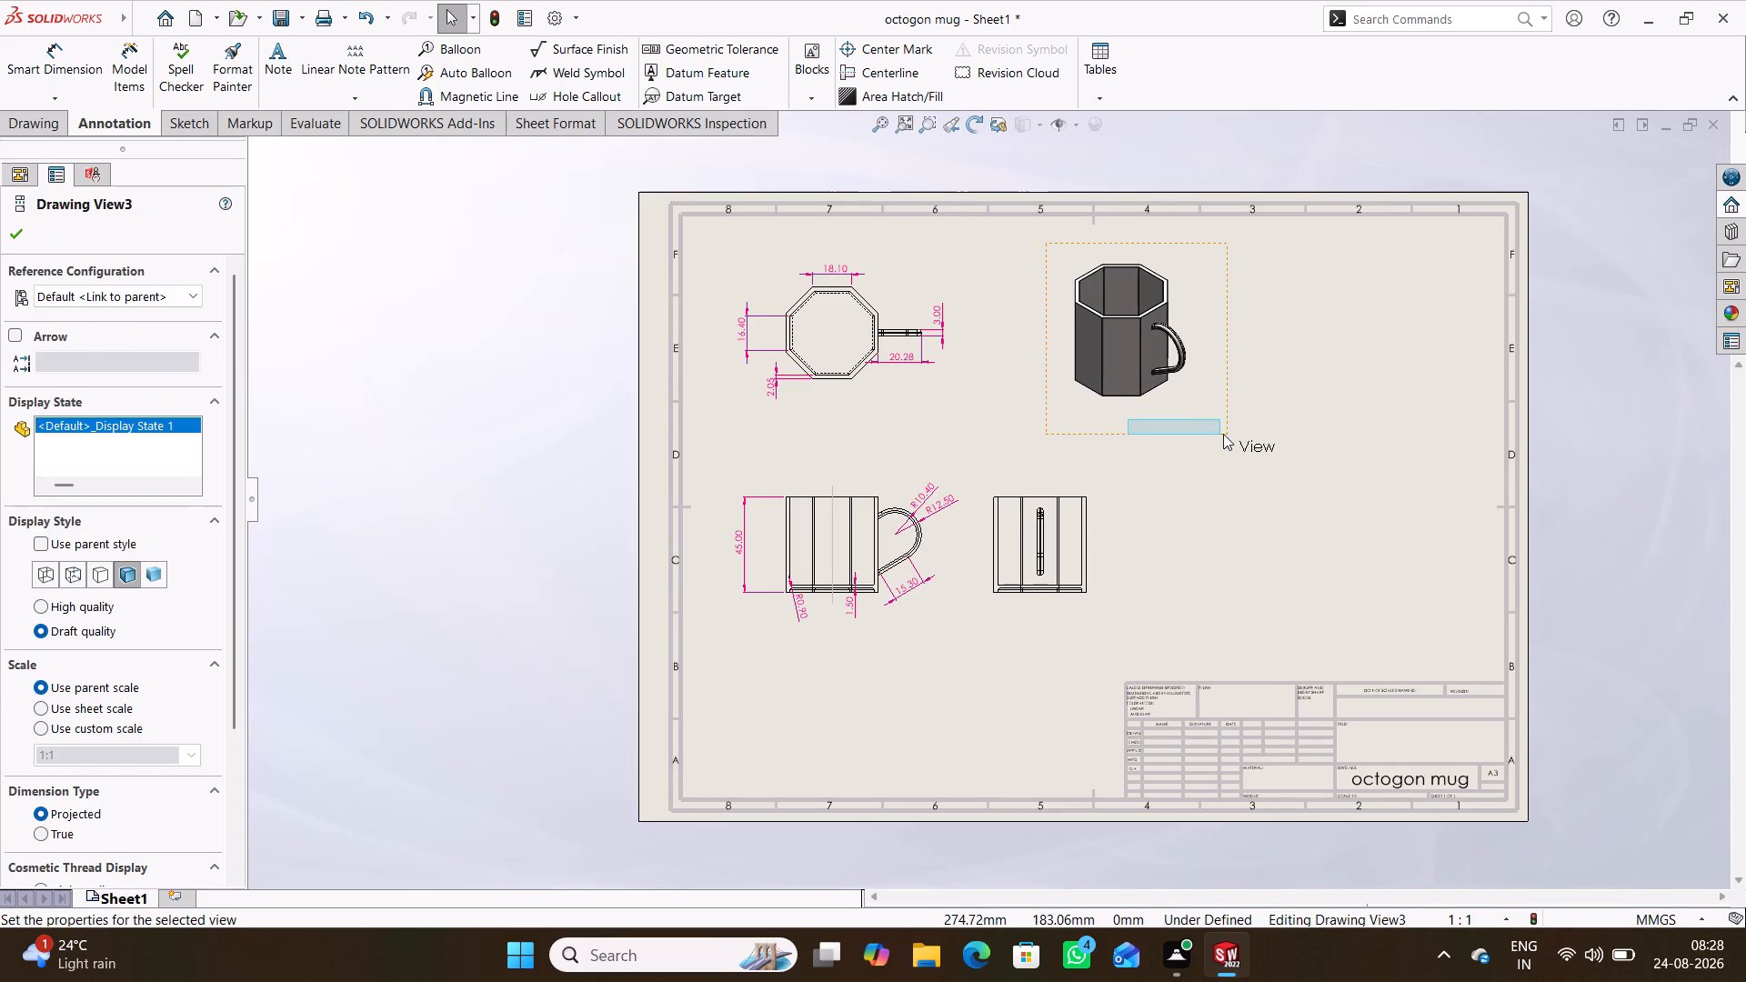
pyautogui.moveTo(1223, 434); pyautogui.dragTo(1229, 435)
pyautogui.moveTo(1212, 432); pyautogui.dragTo(1364, 436)
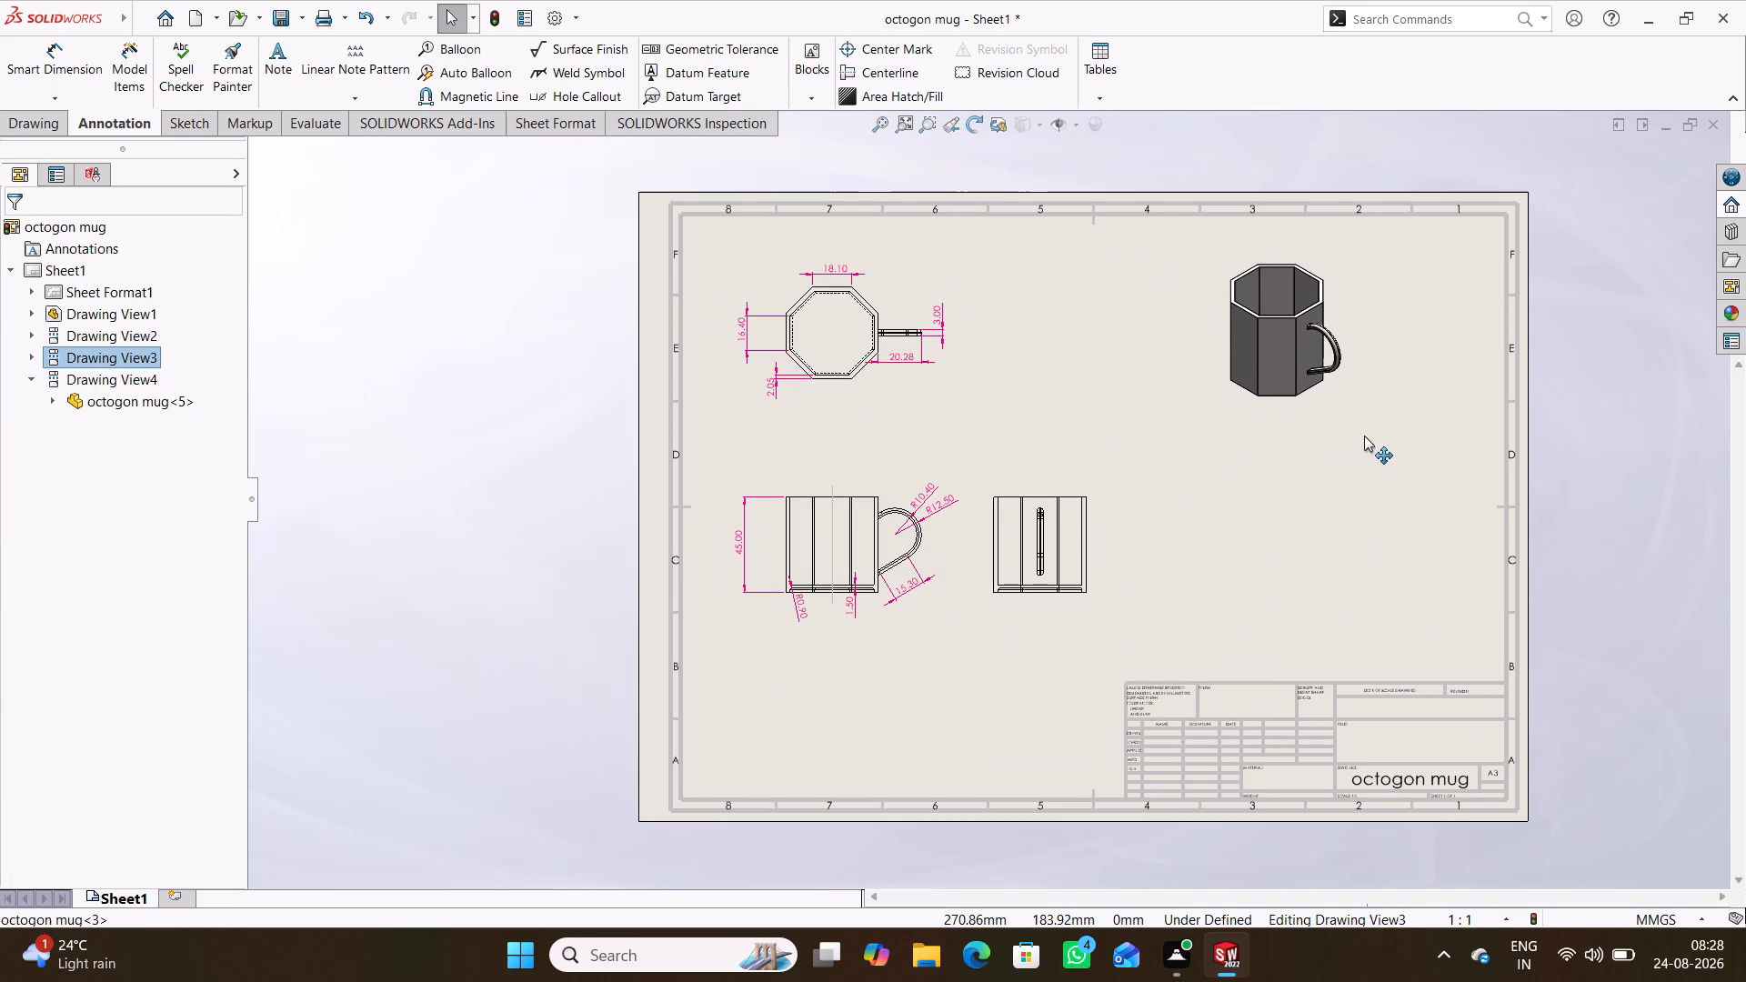
pyautogui.moveTo(1364, 436); pyautogui.dragTo(1362, 437)
# Set the shaded isometric view to a custom scale of 2:1.
pyautogui.doubleClick(1287, 437)
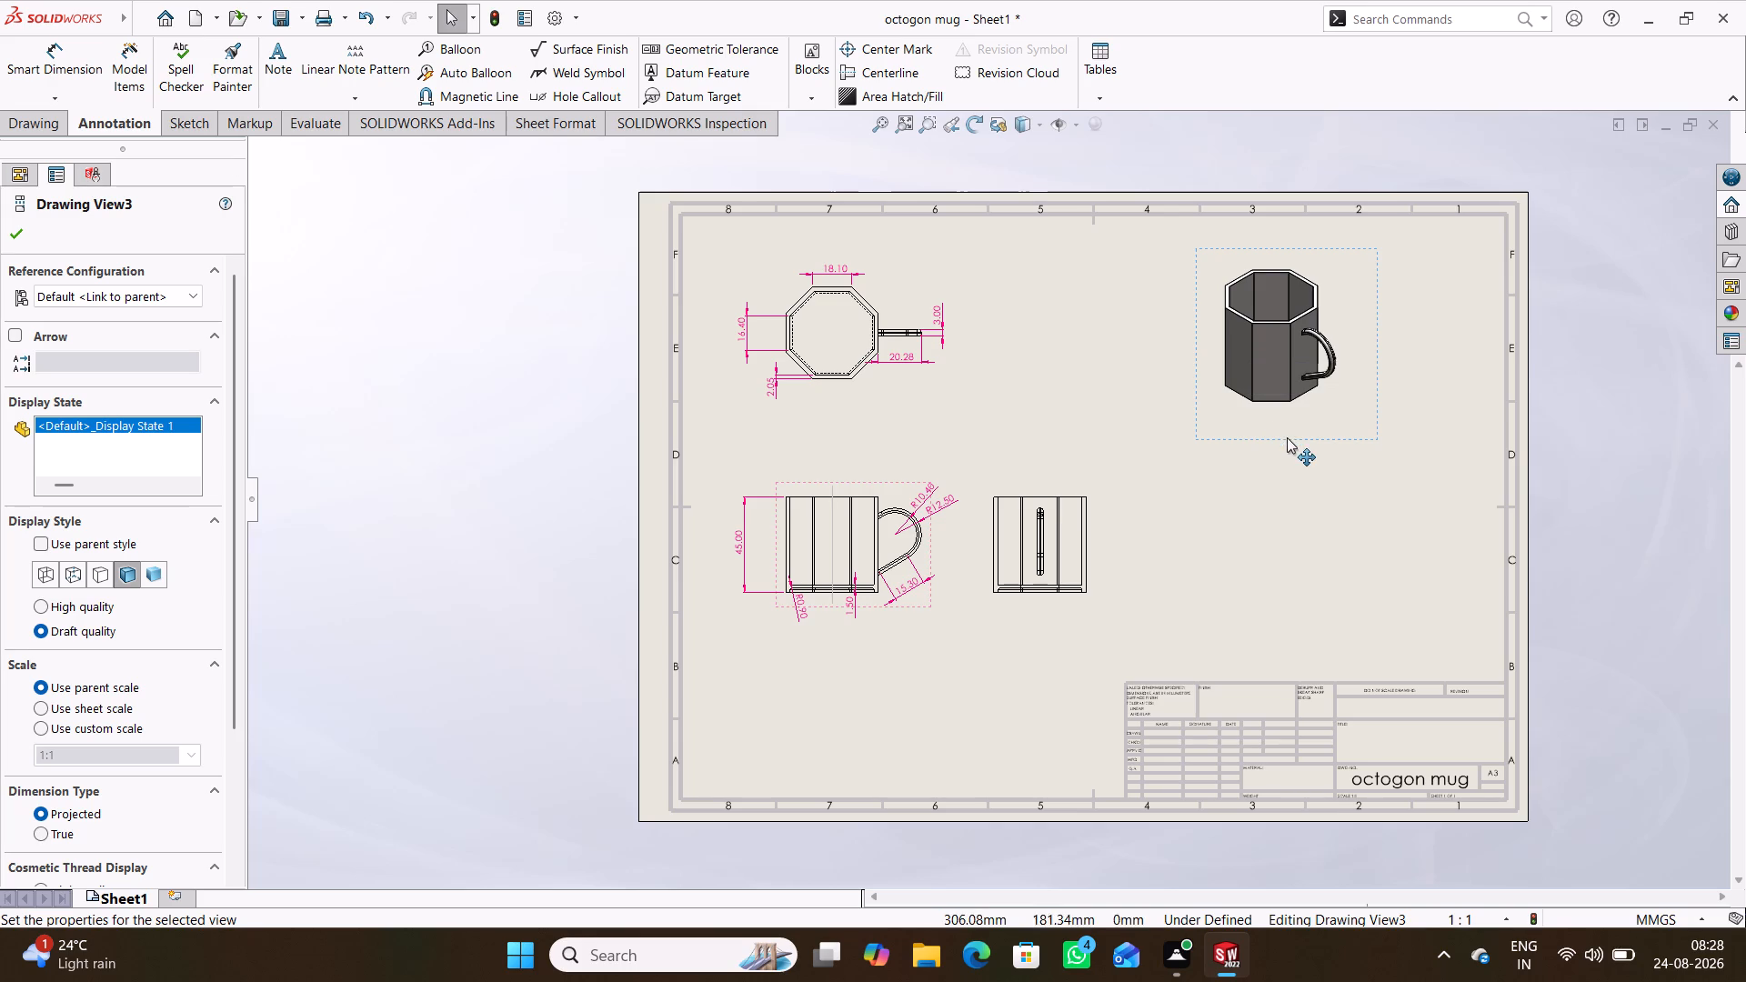
pyautogui.scroll(-2, 91, 727)
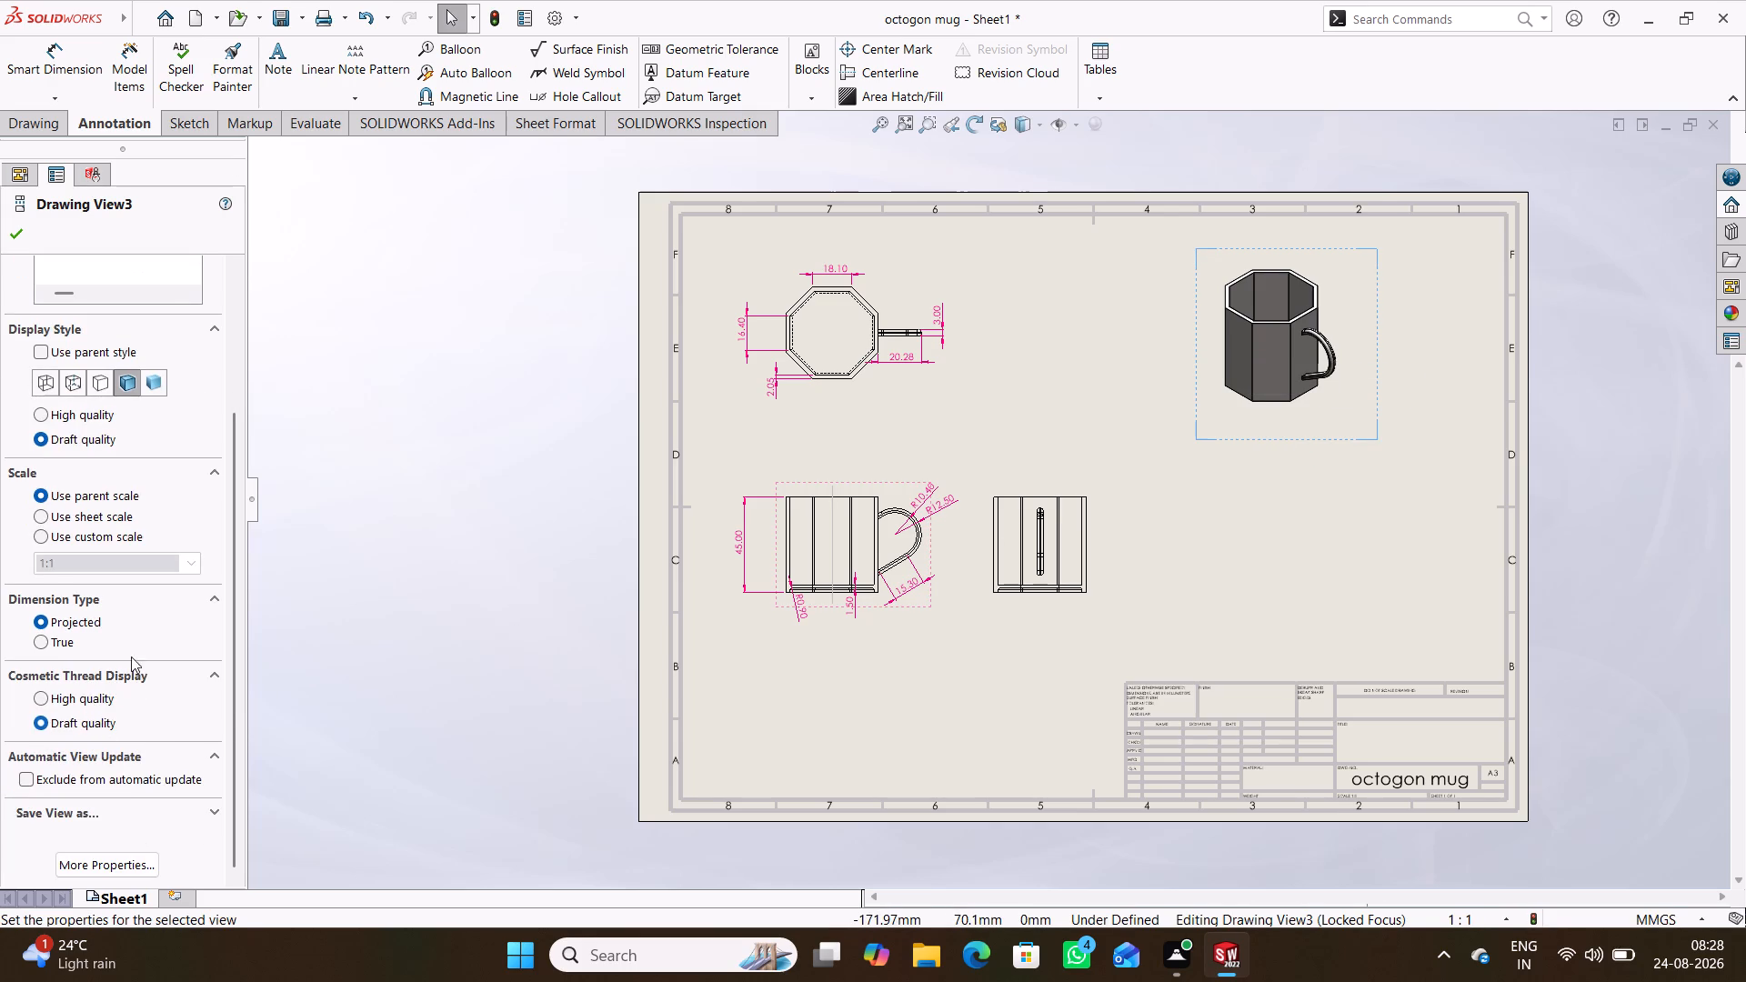
pyautogui.click(101, 536)
pyautogui.click(193, 556)
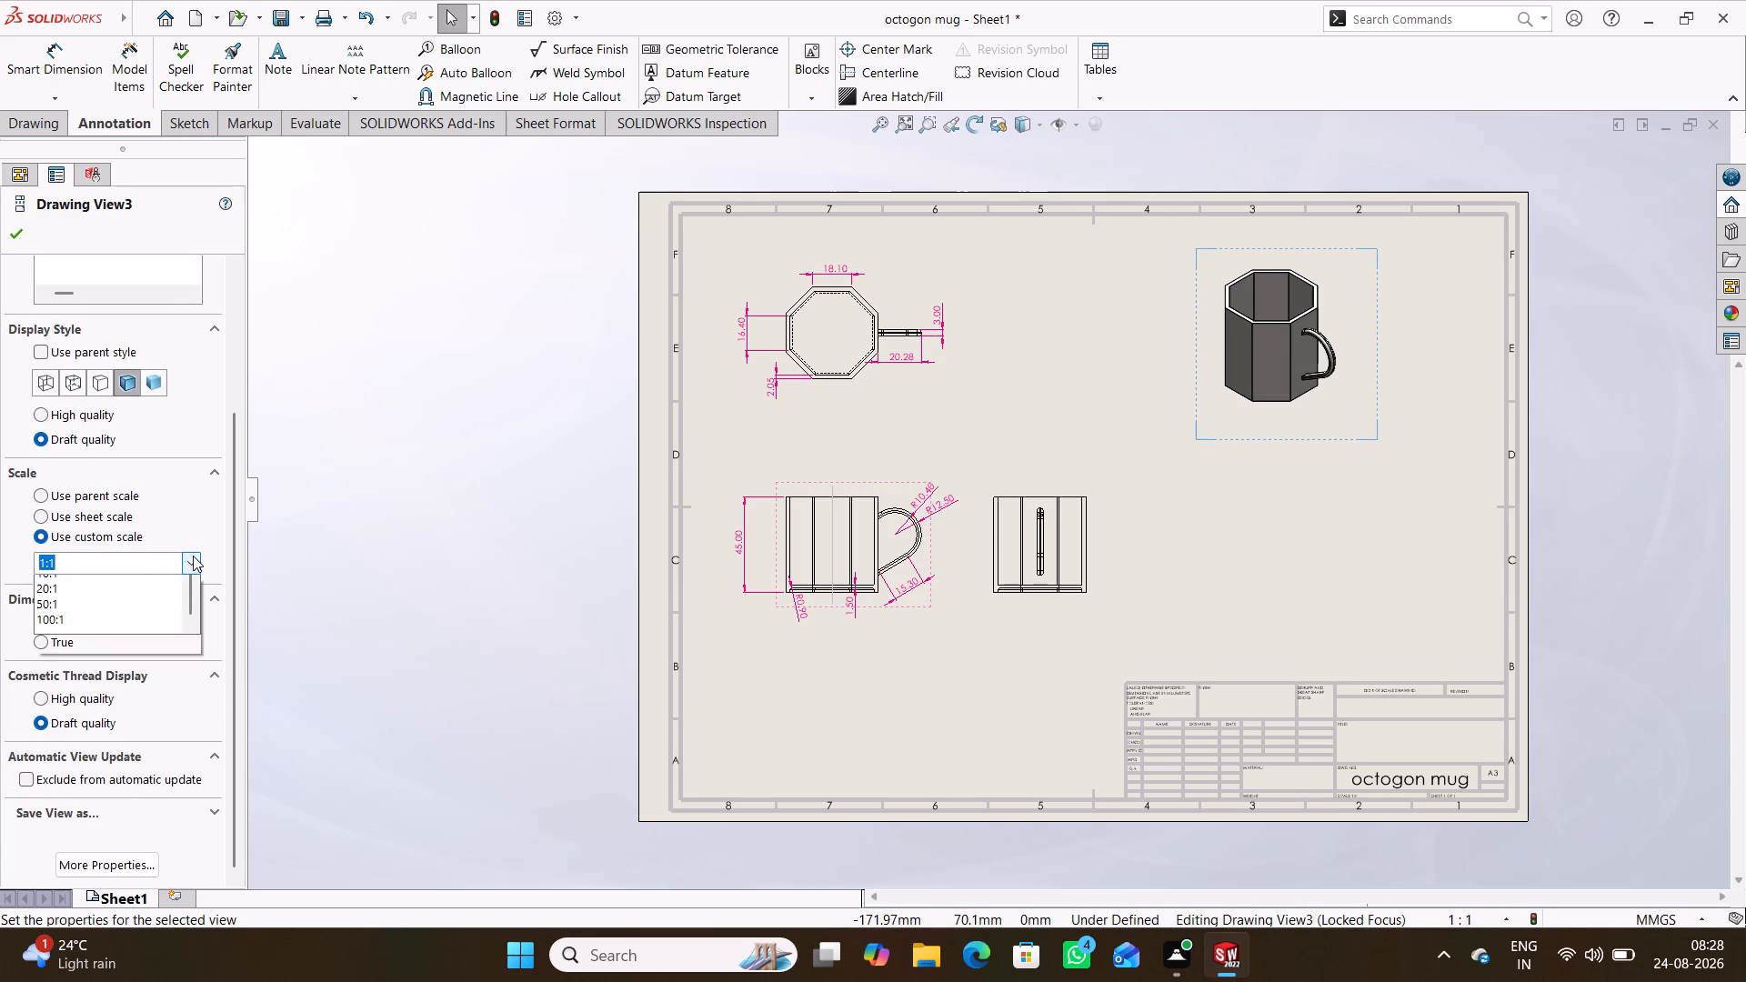
pyautogui.click(111, 597)
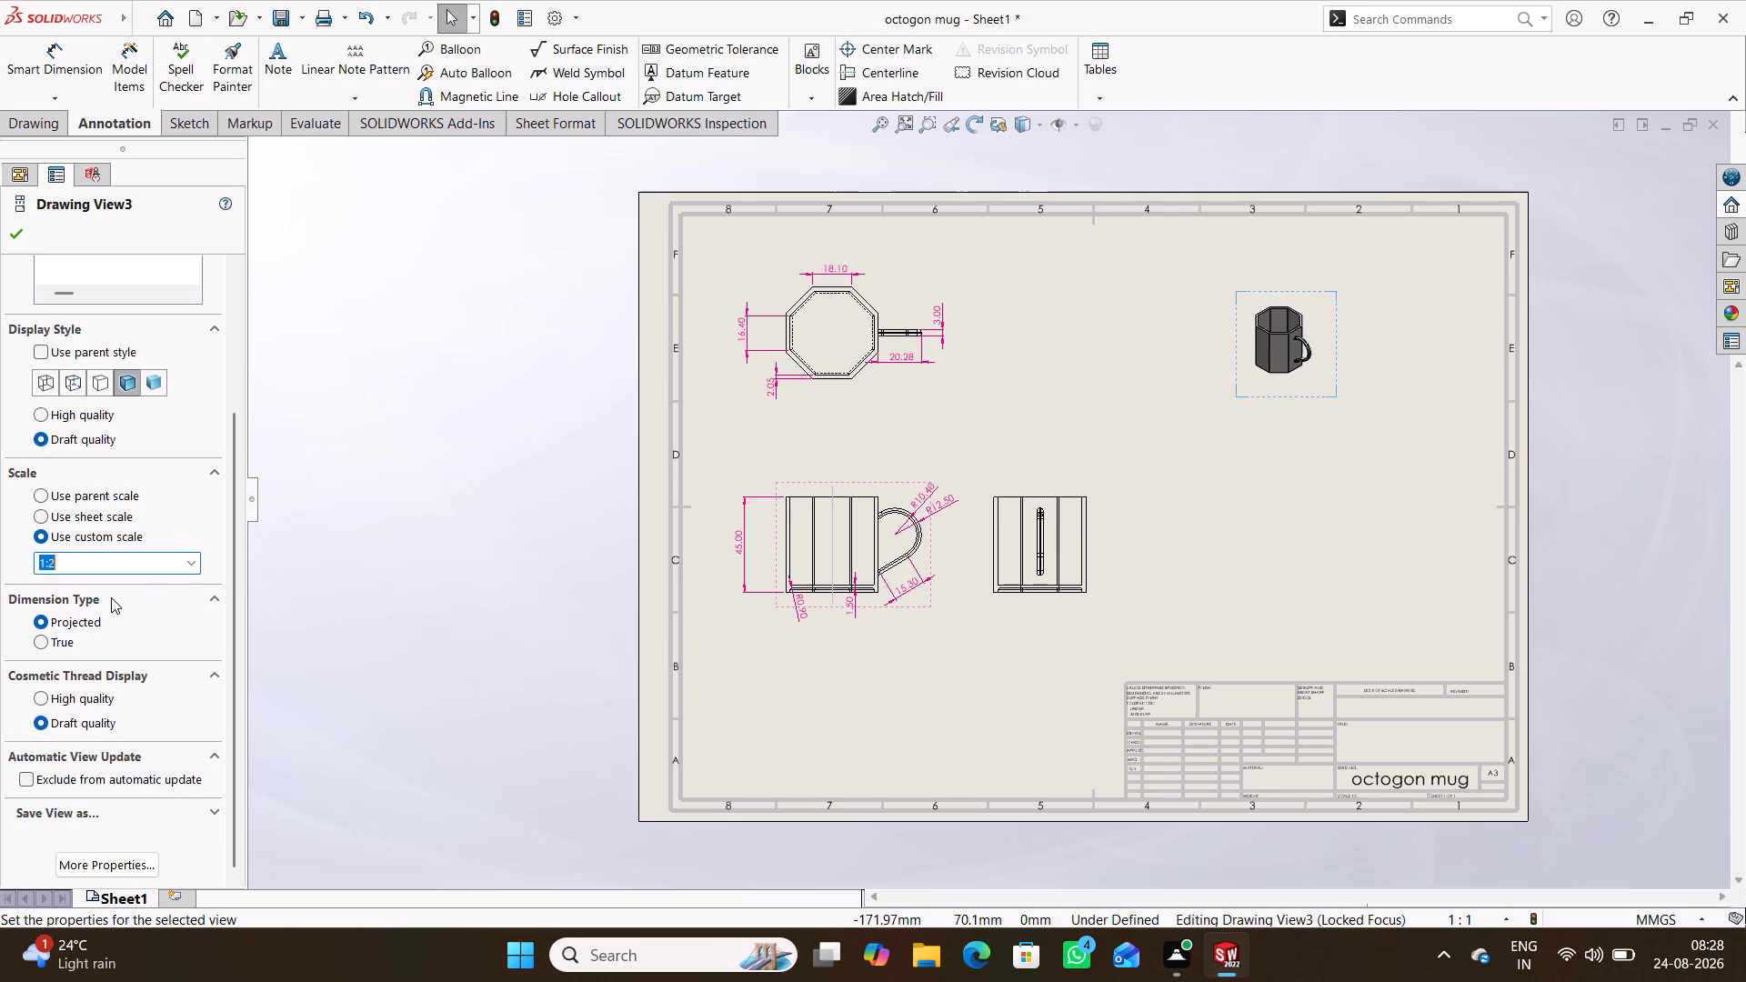
pyautogui.click(161, 561)
pyautogui.click(187, 560)
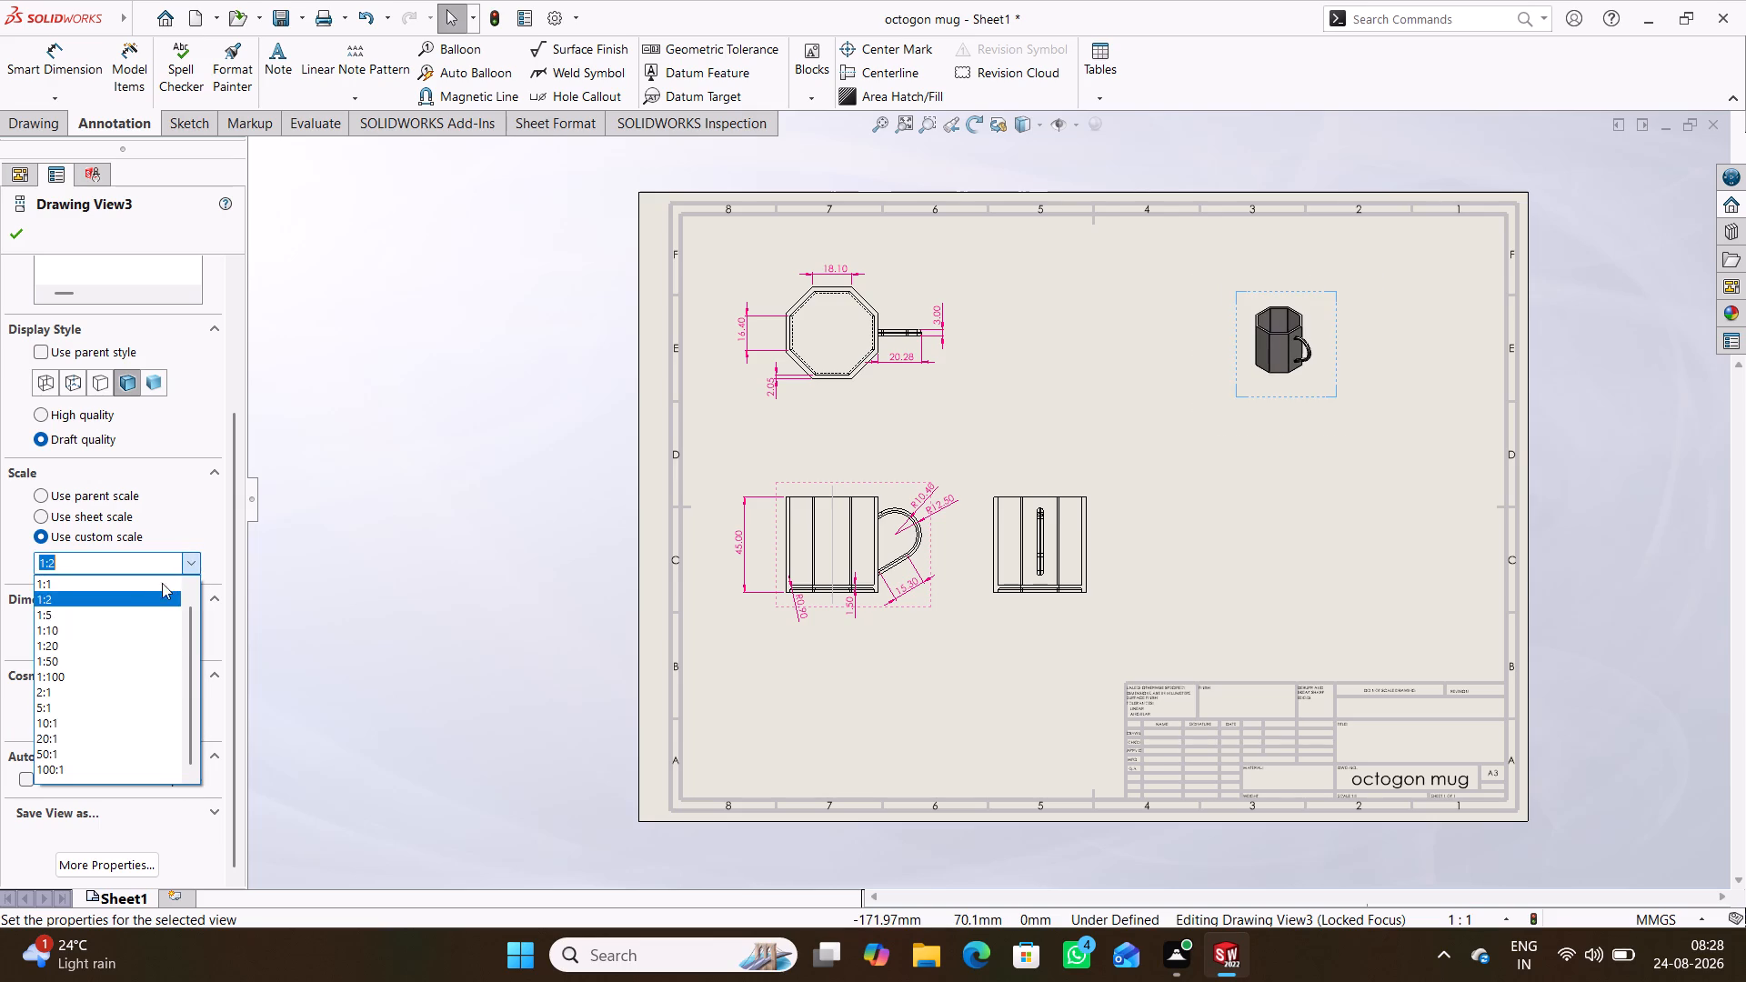
pyautogui.click(107, 688)
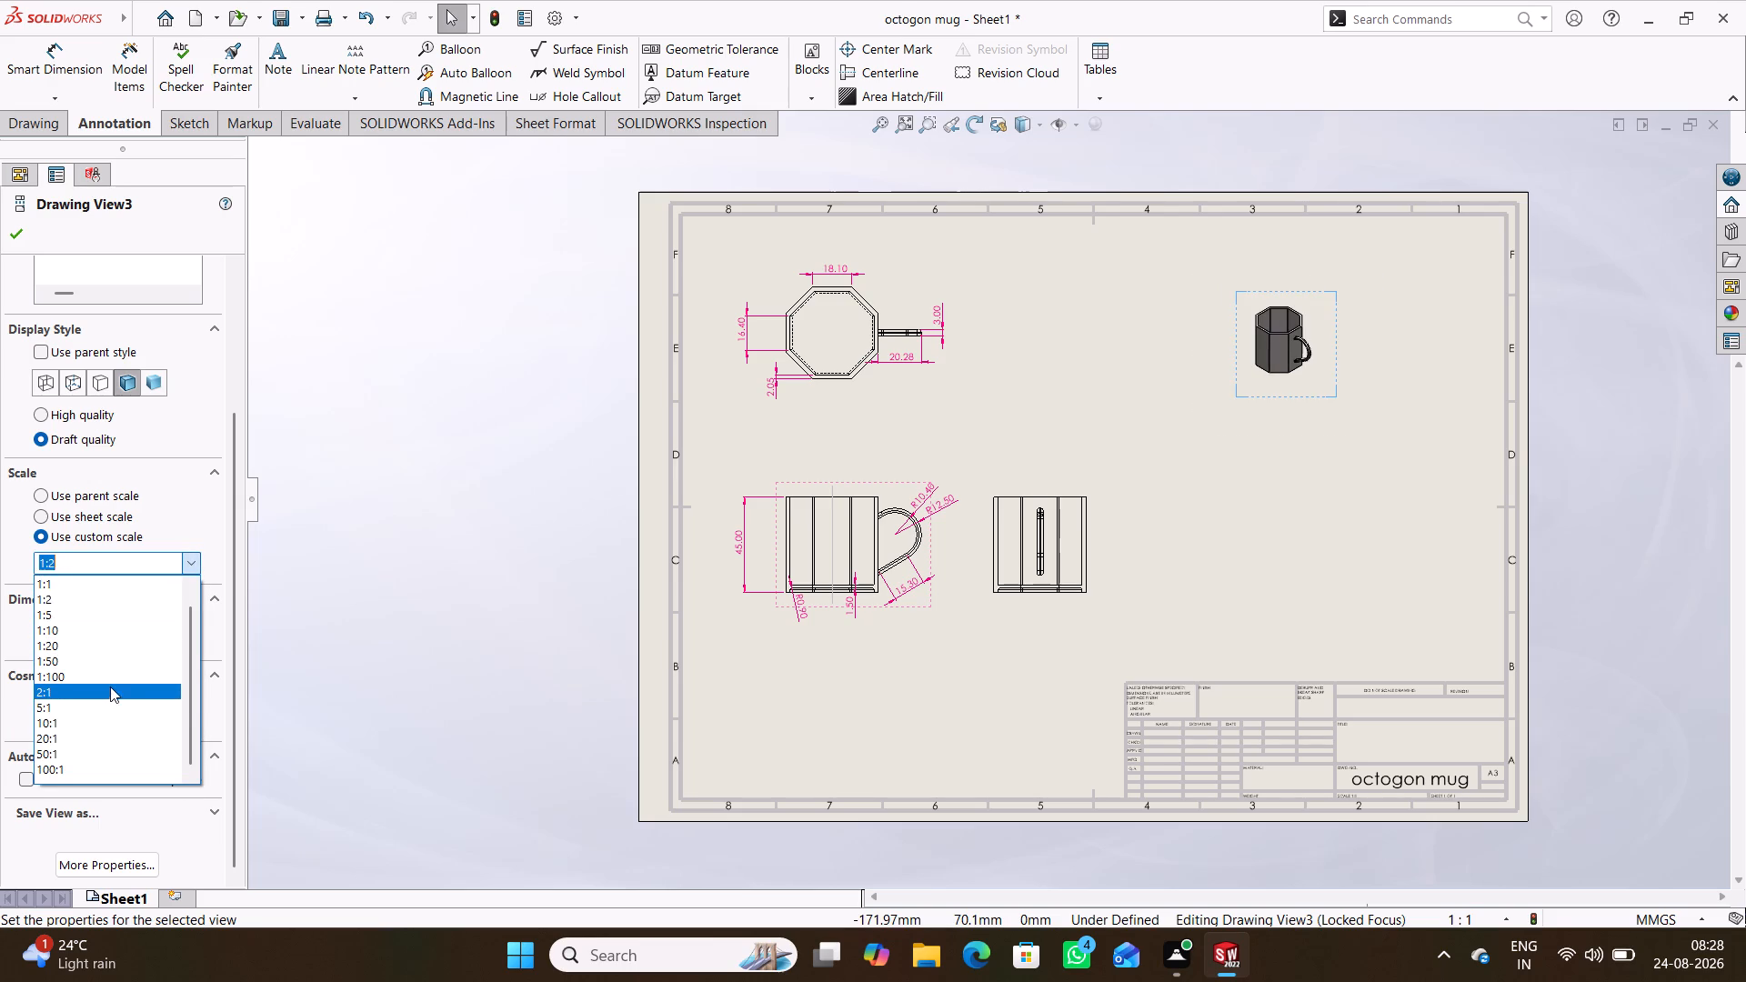
pyautogui.click(23, 233)
# Move the enlarged isometric view down so it sits fully inside the sheet border, above the title block.
pyautogui.moveTo(1359, 526); pyautogui.dragTo(1363, 562)
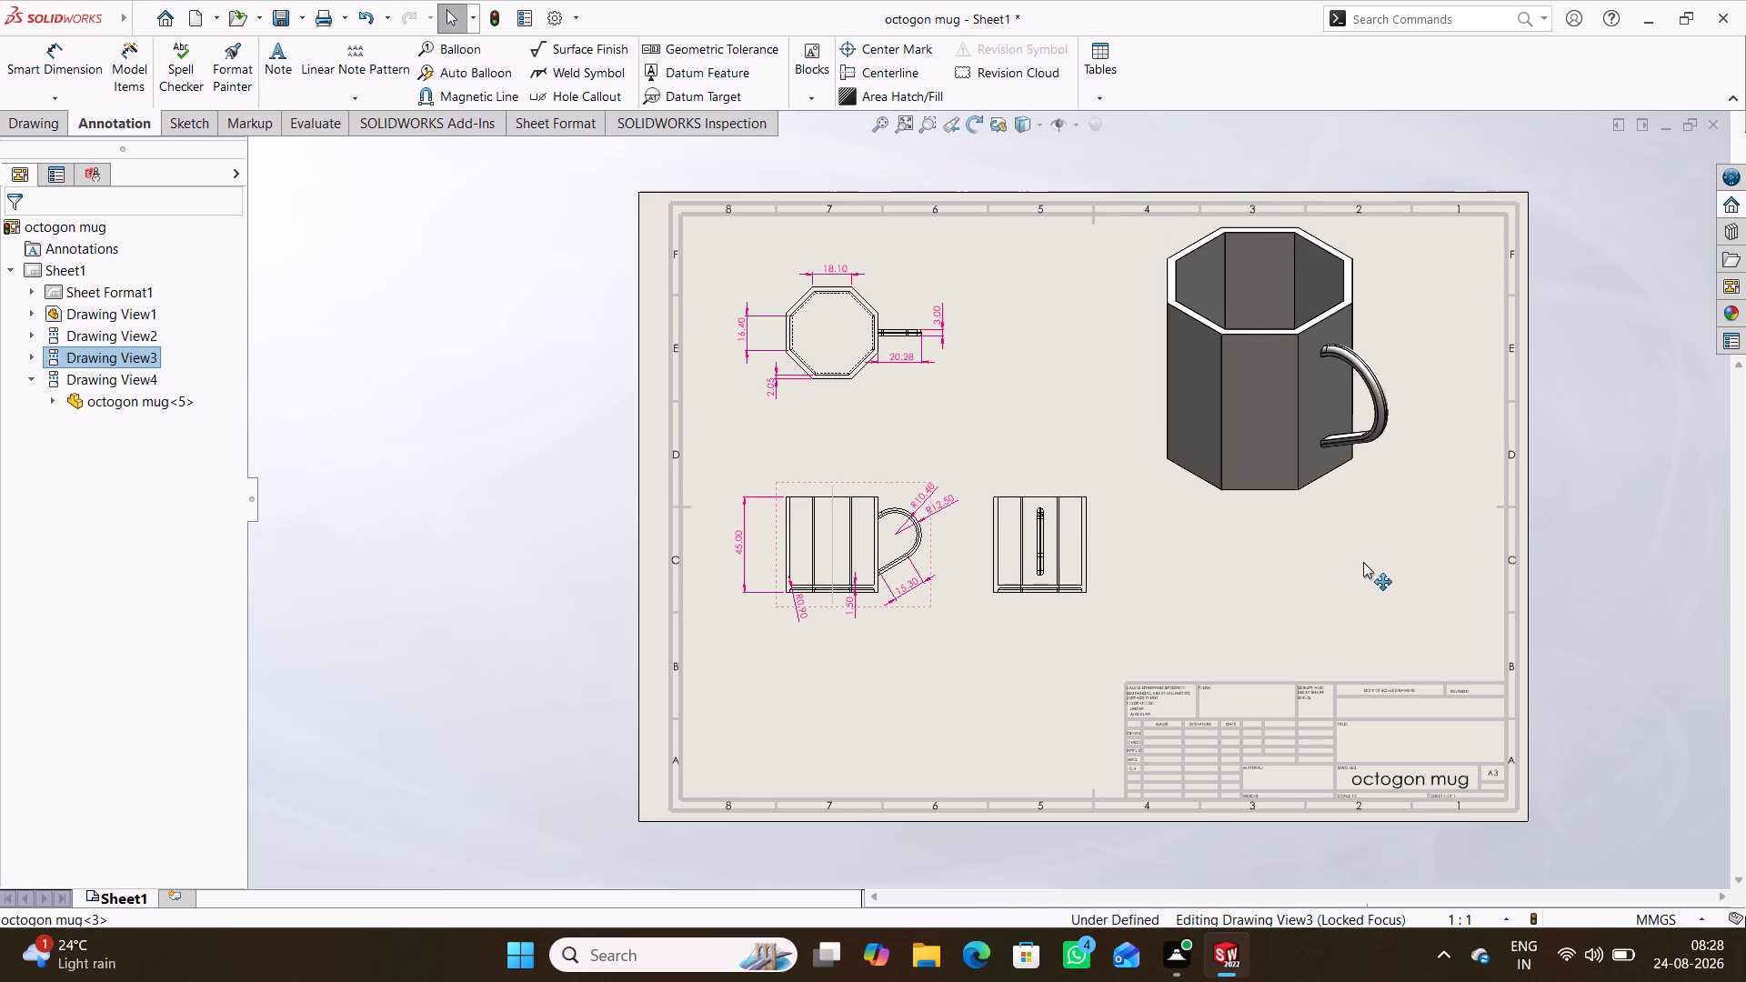
pyautogui.moveTo(1363, 562); pyautogui.dragTo(1385, 588)
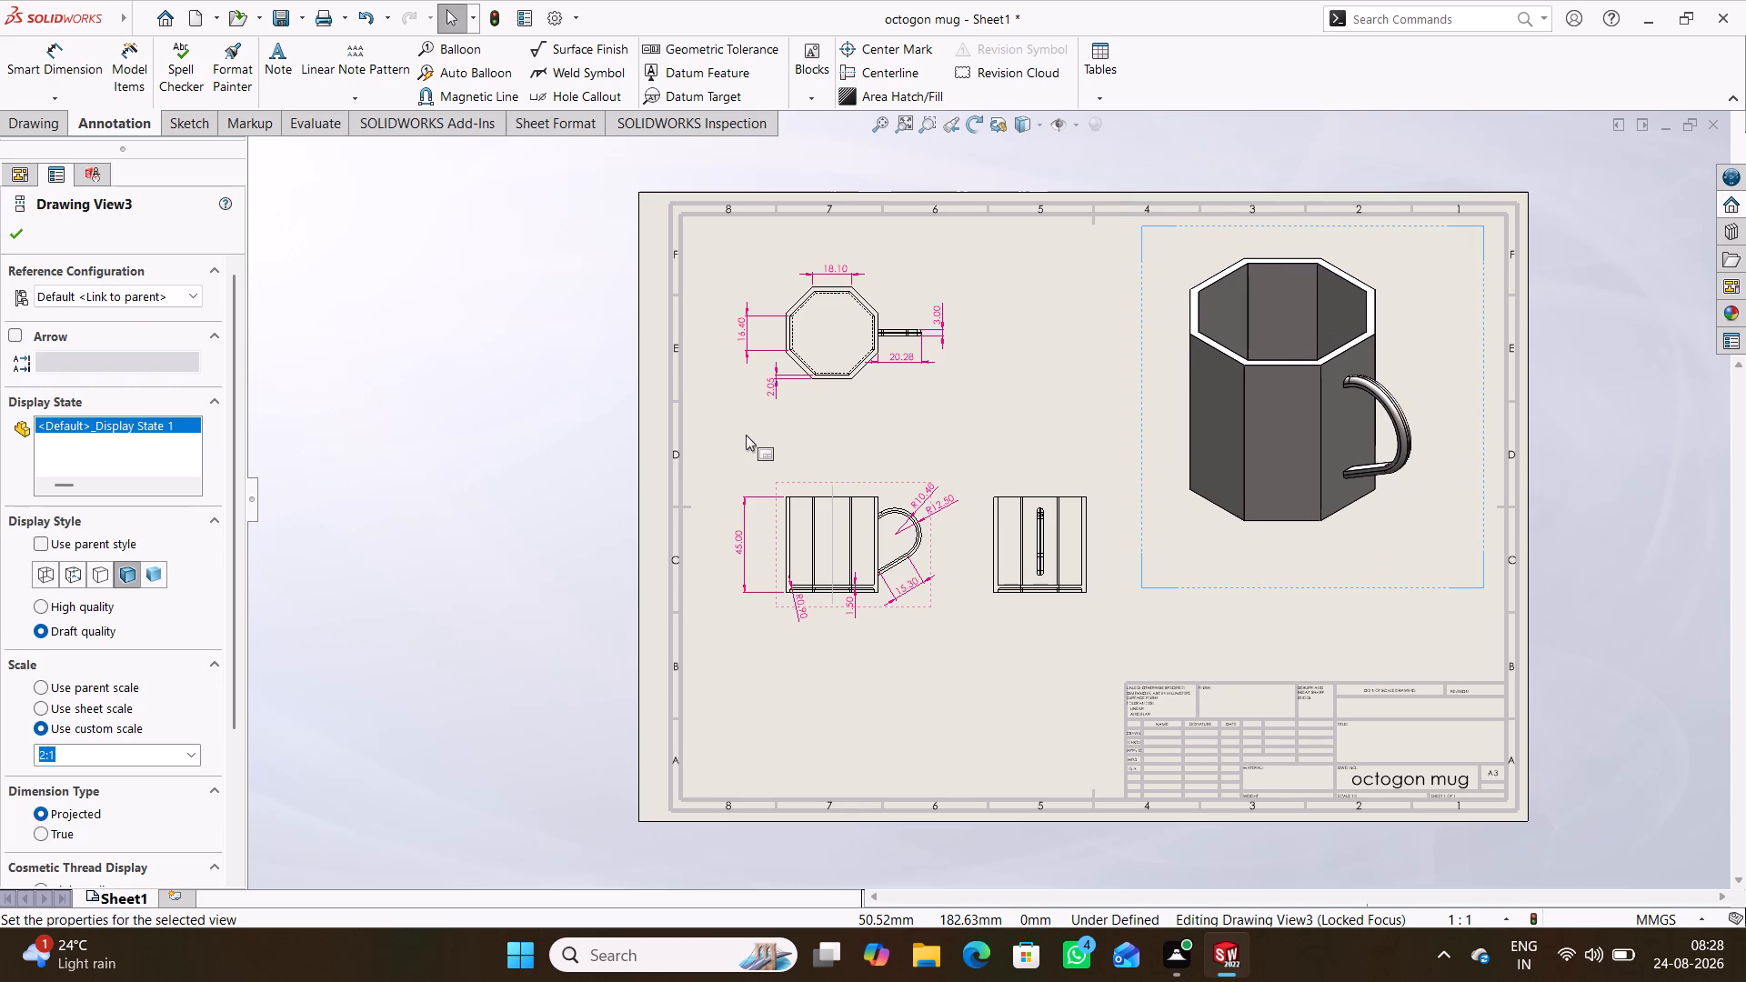
# Accept the isometric view's settings and save the drawing as a PDF named octogon mug in the solid works folder.
pyautogui.click(12, 235)
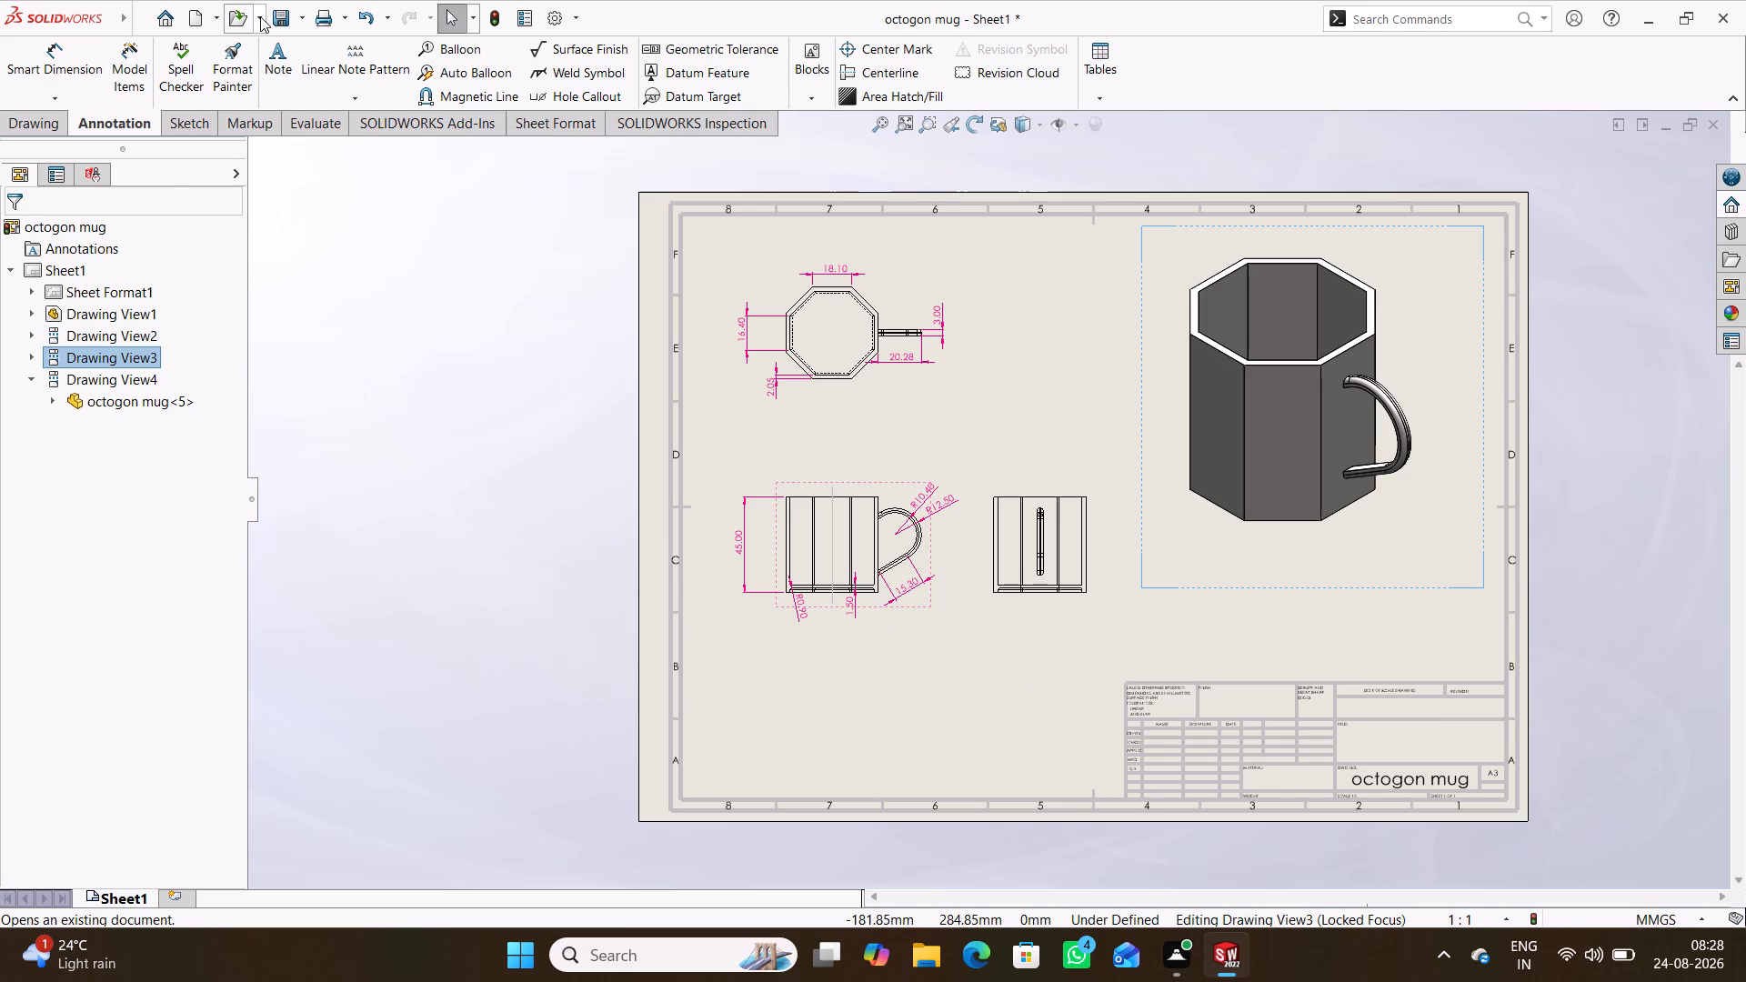
pyautogui.click(306, 15)
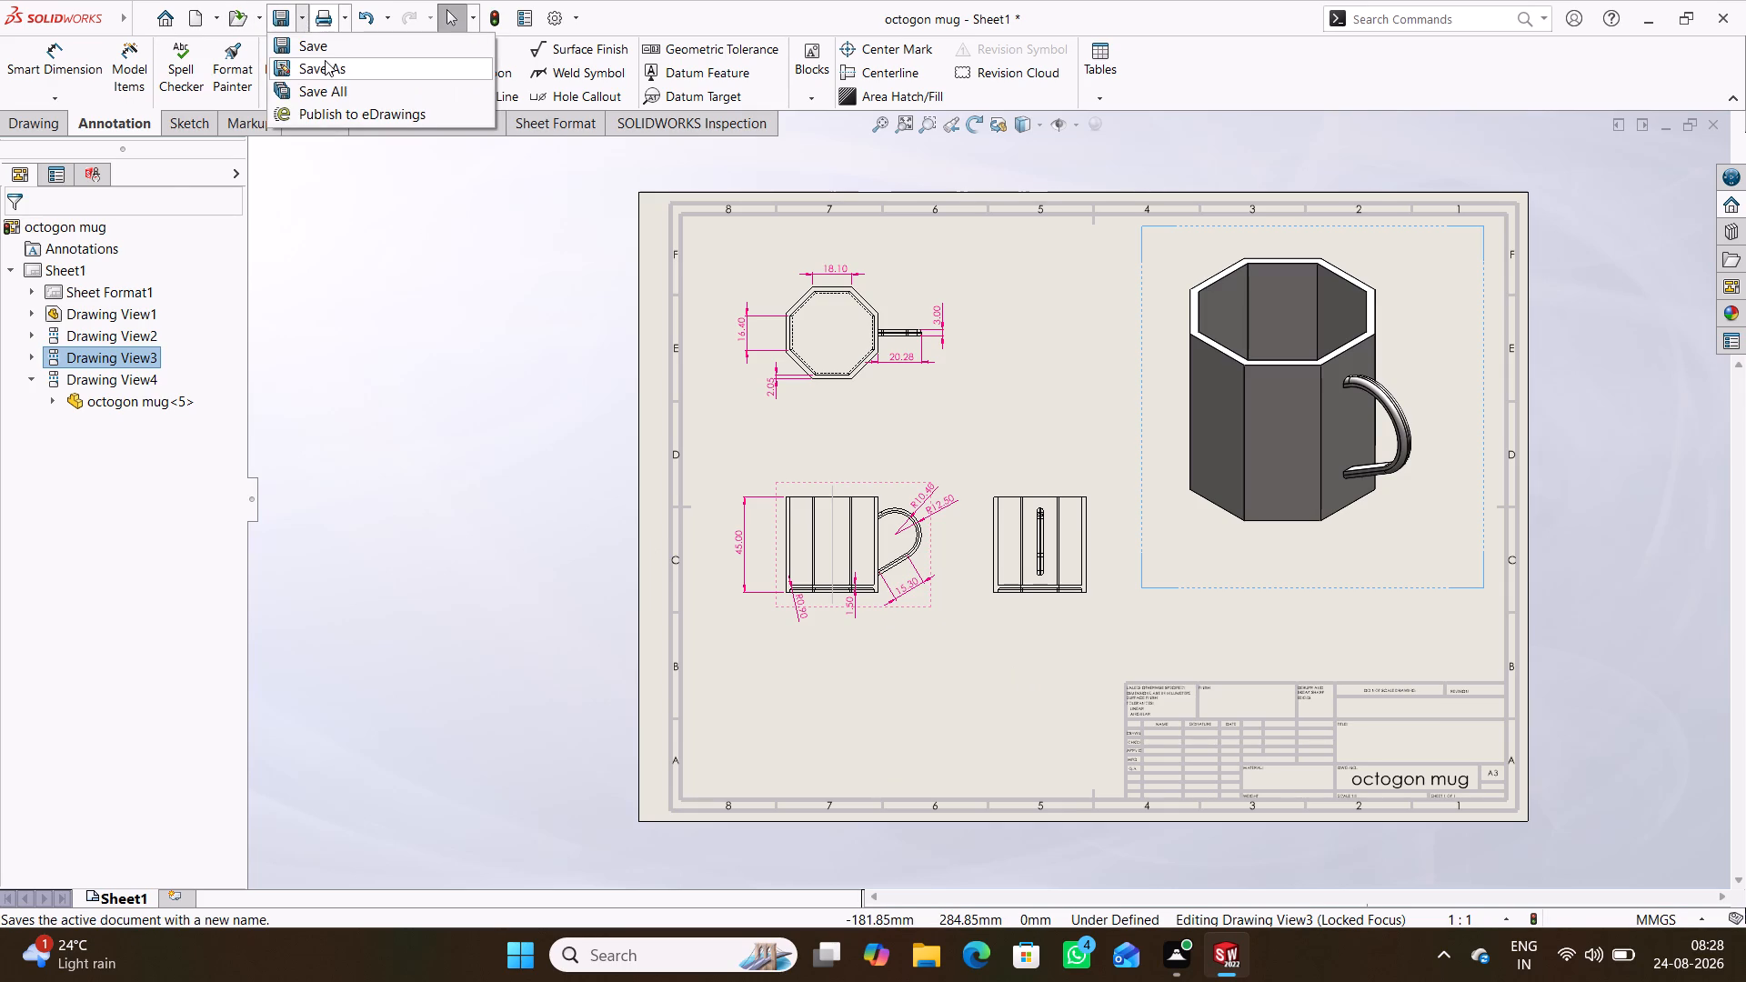
pyautogui.click(327, 67)
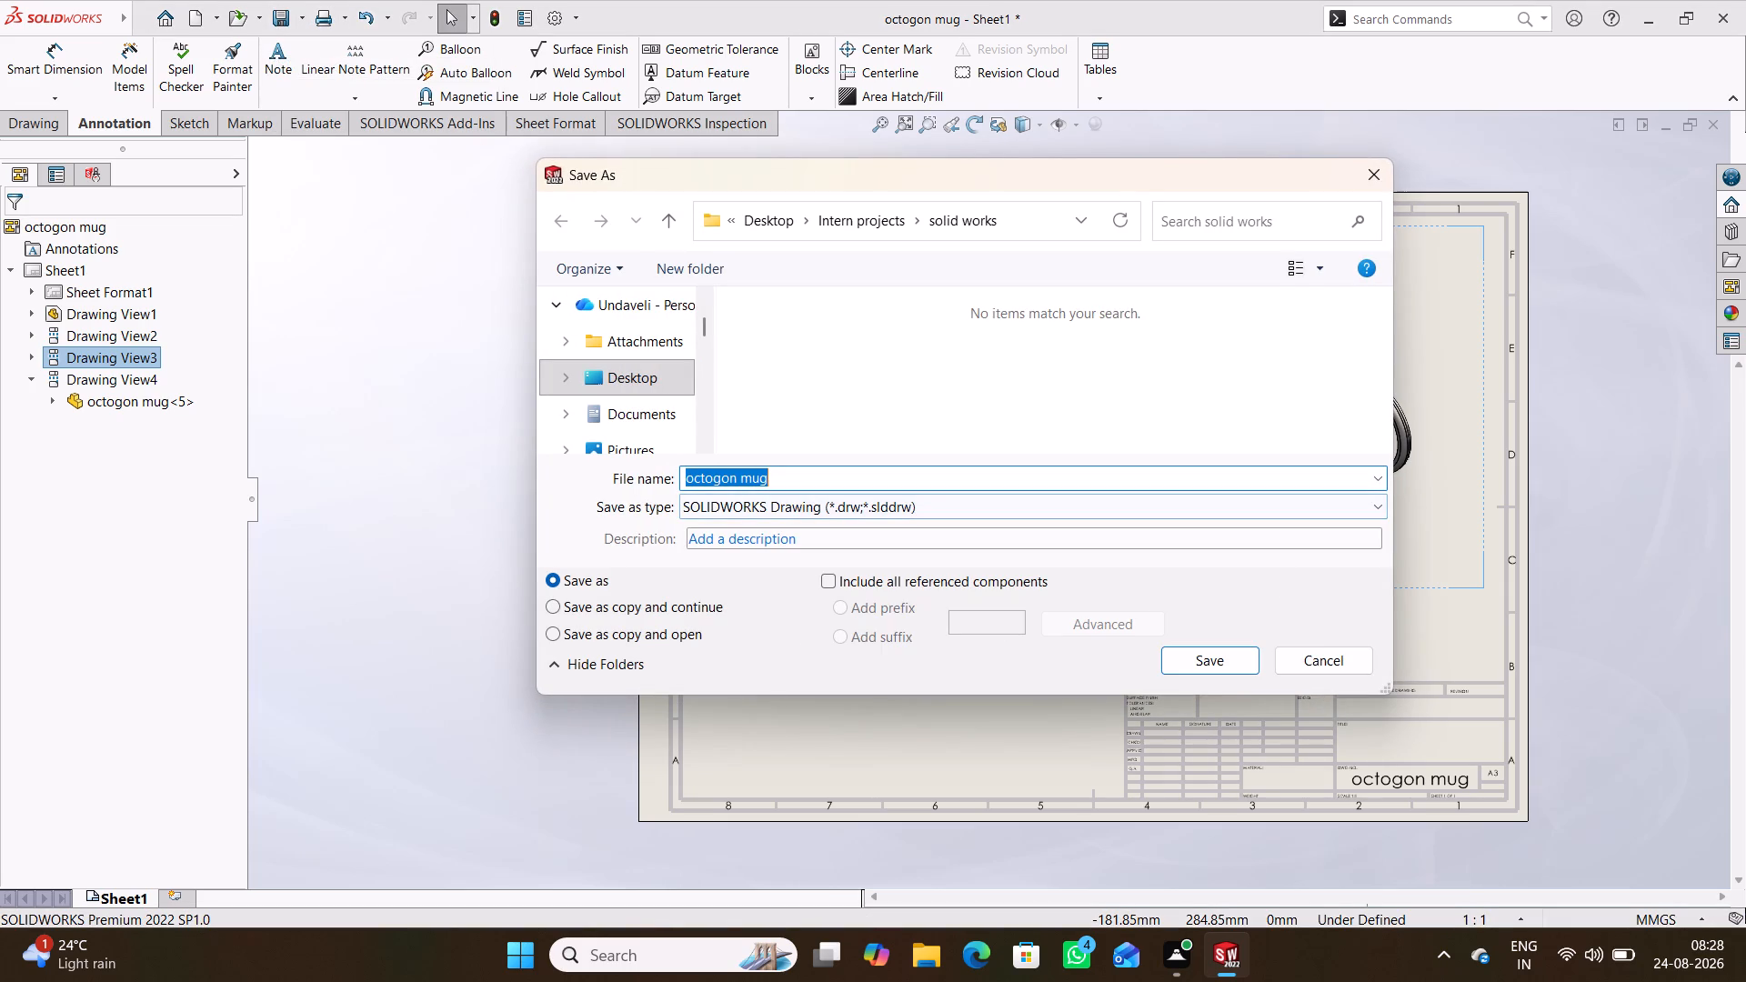
pyautogui.click(1282, 504)
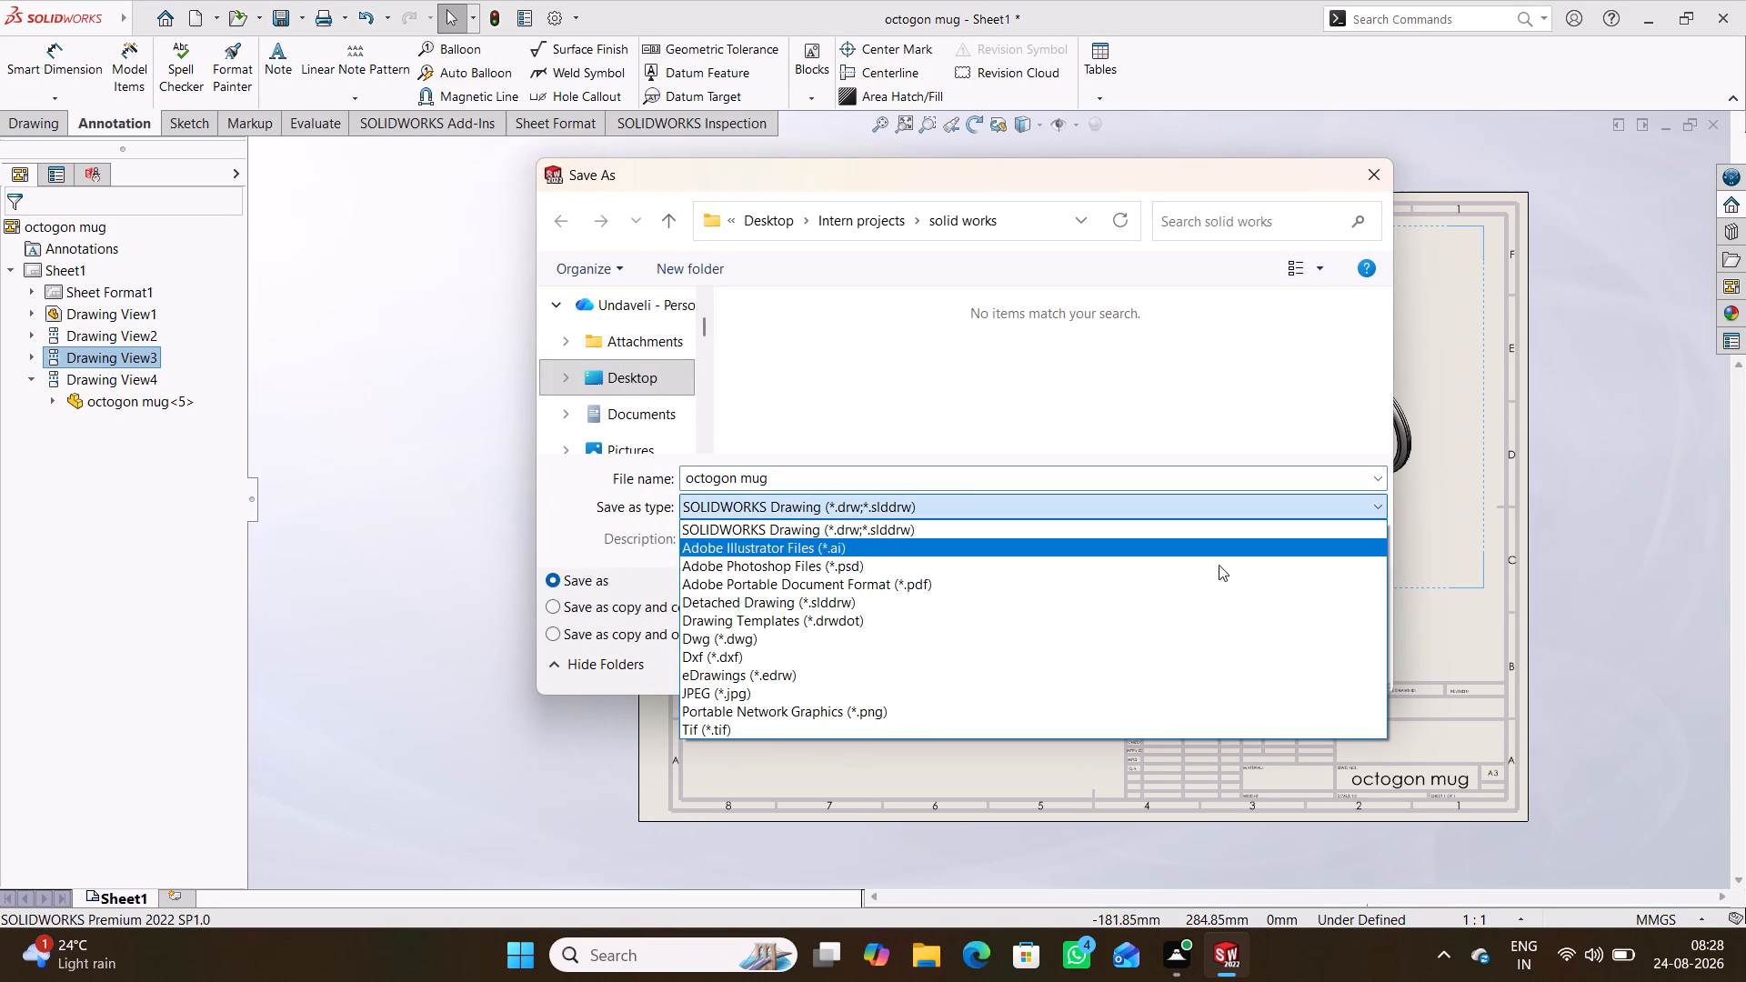
pyautogui.click(846, 581)
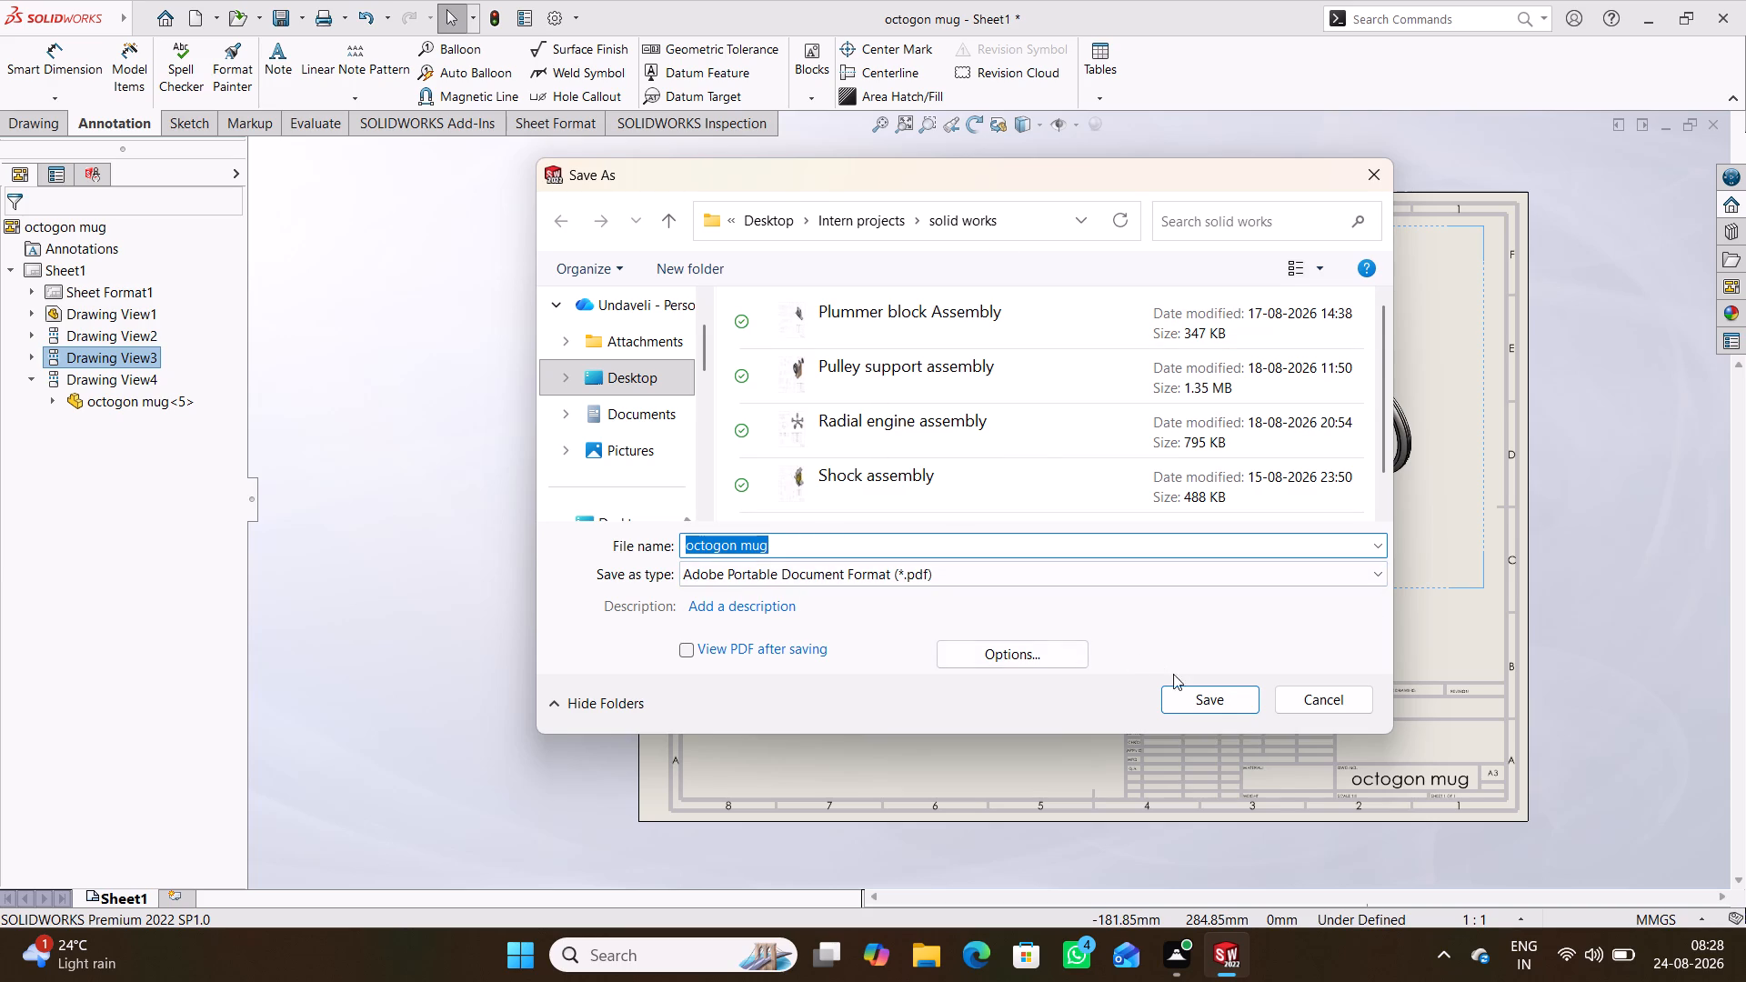
pyautogui.click(1214, 701)
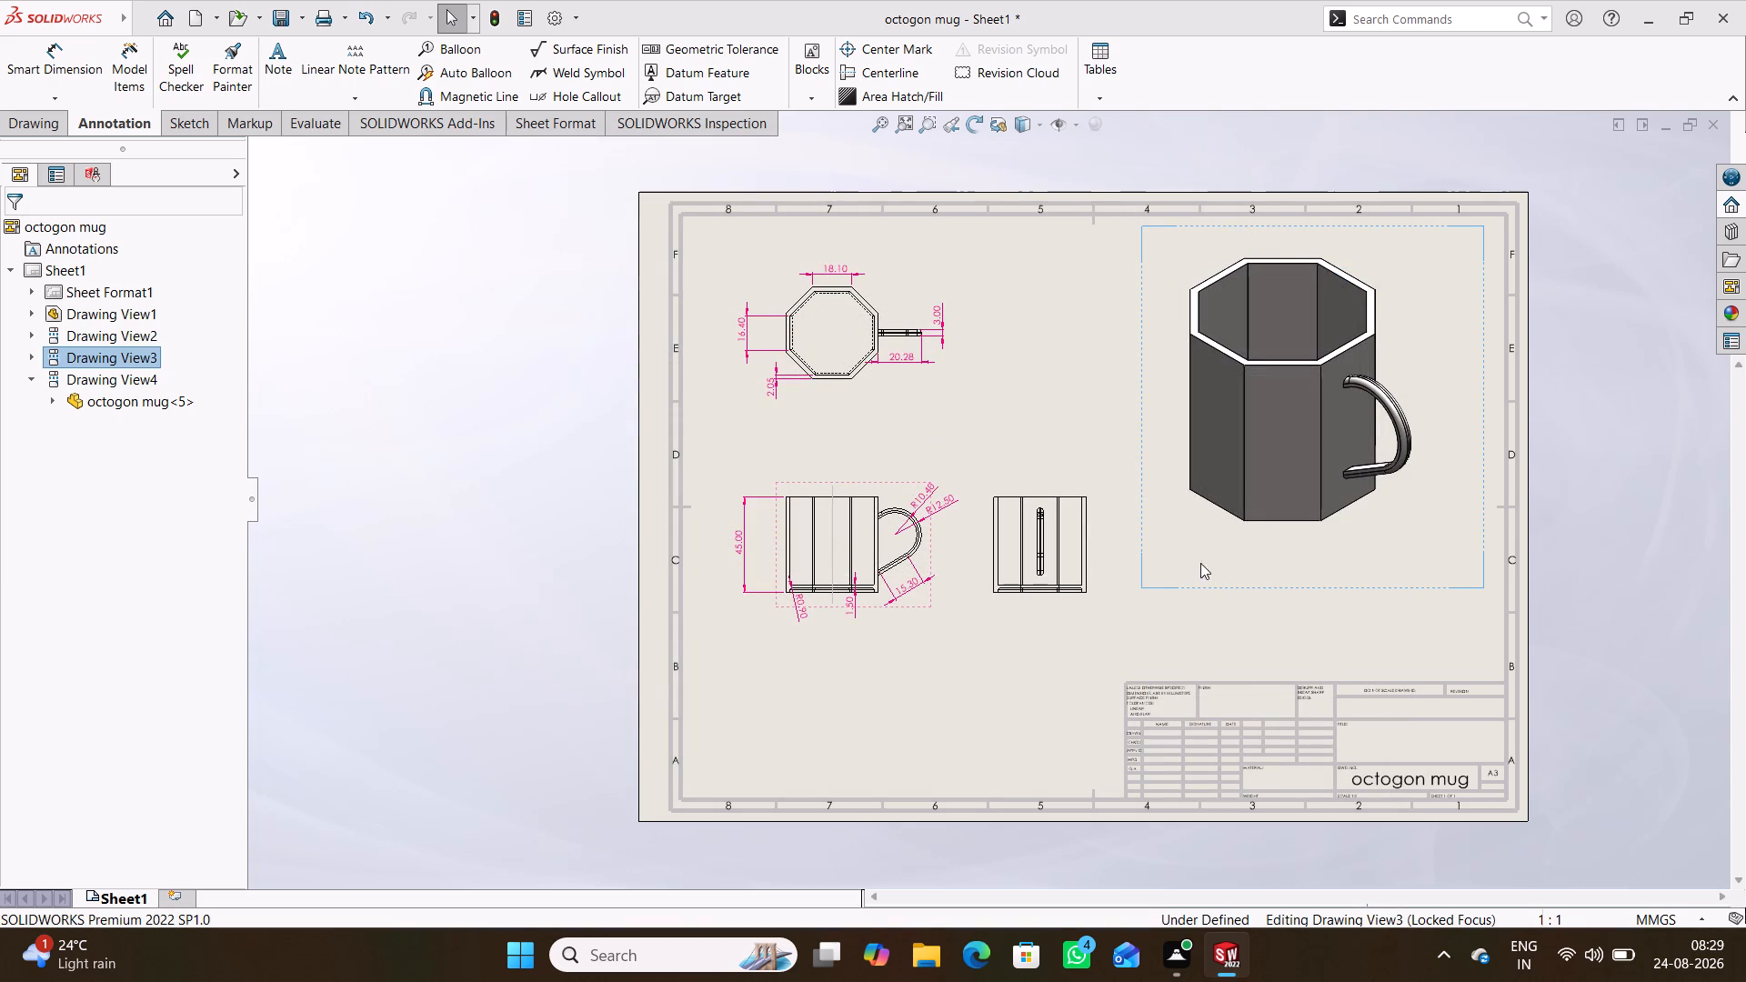